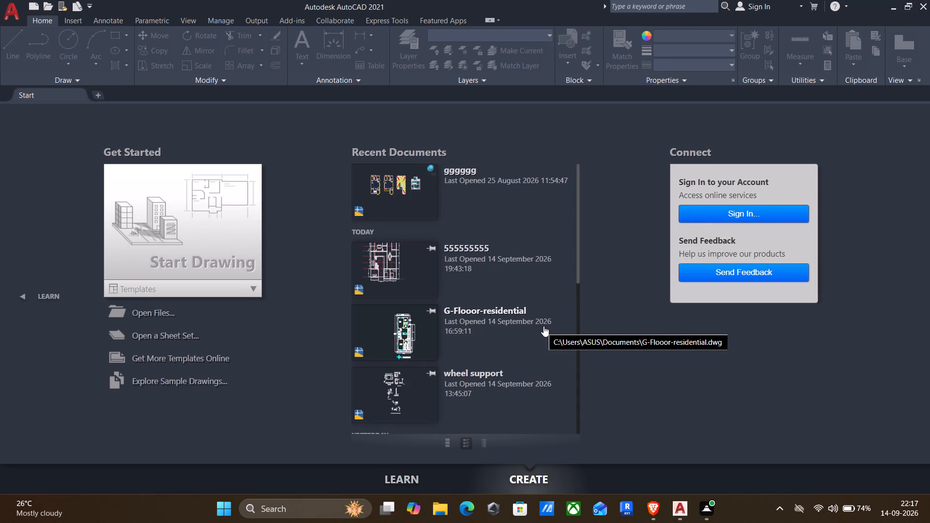
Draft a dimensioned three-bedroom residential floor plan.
Start a new blank drawing.
click(166, 238)
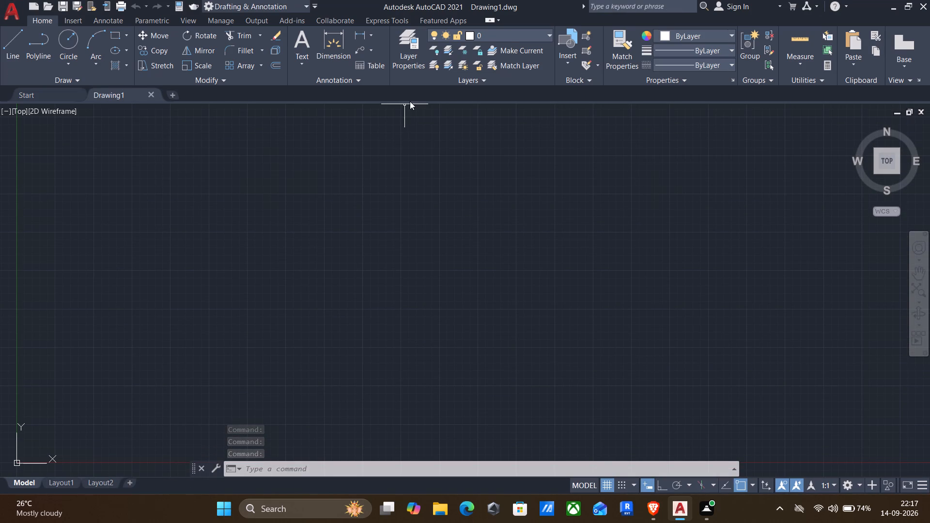
Set the drawing units to Engineering length type with 0'-0" precision.
key(u)
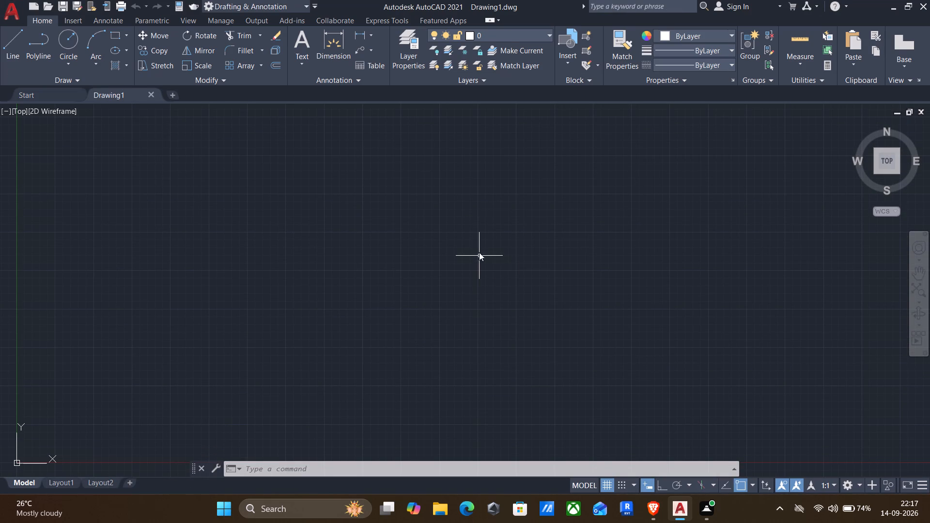
key(n)
key(Return)
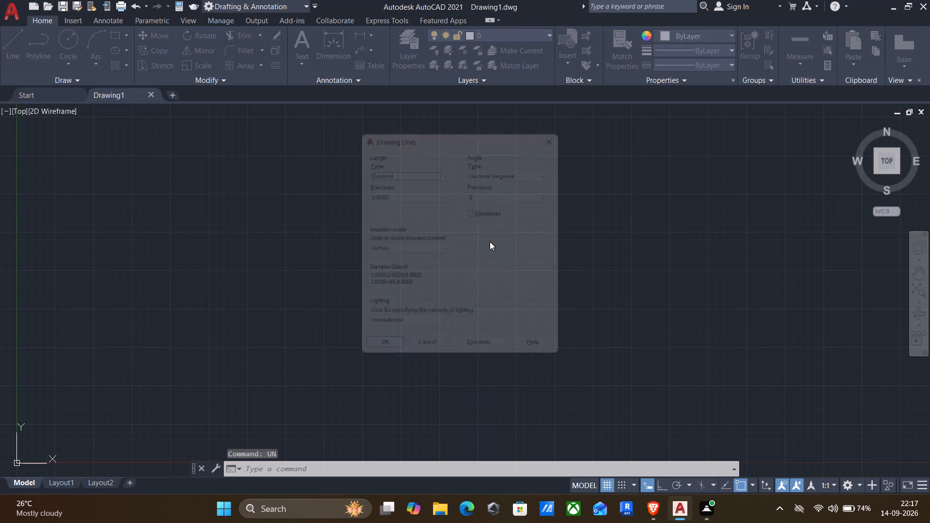
click(418, 167)
click(399, 196)
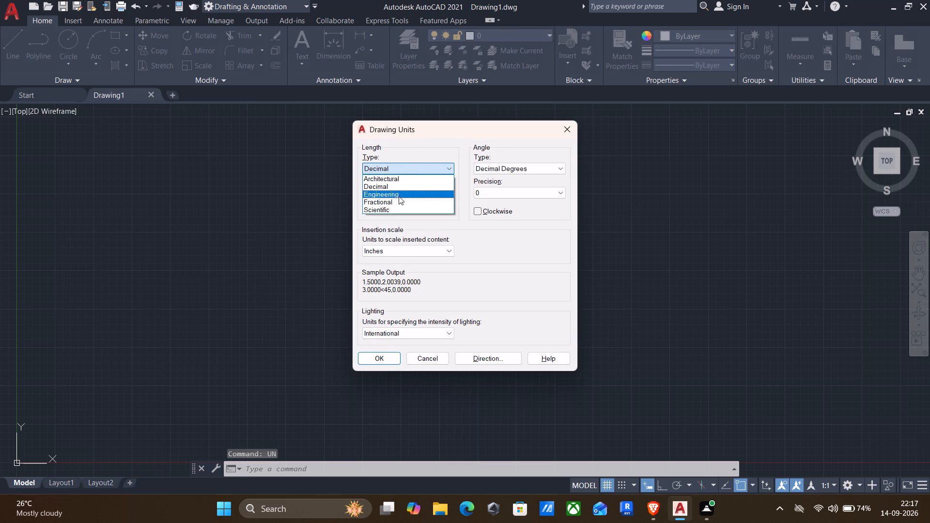
click(388, 192)
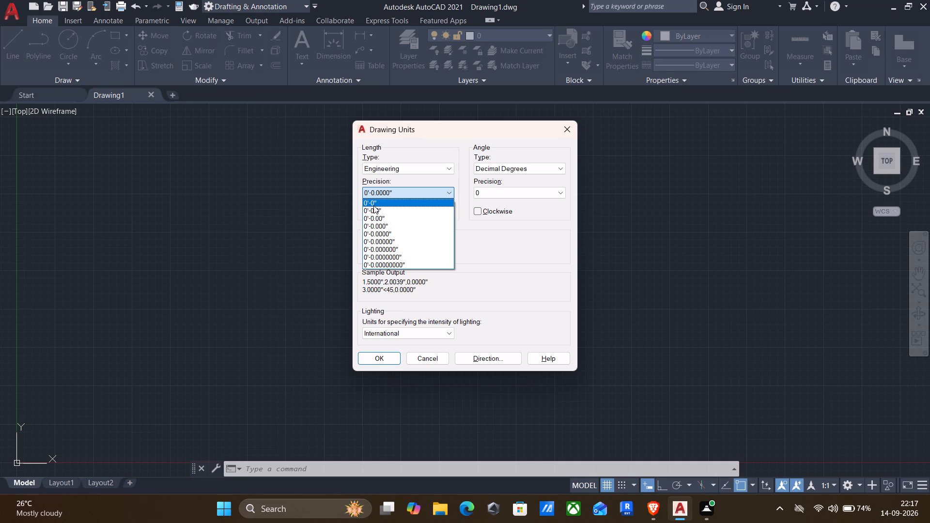
click(373, 203)
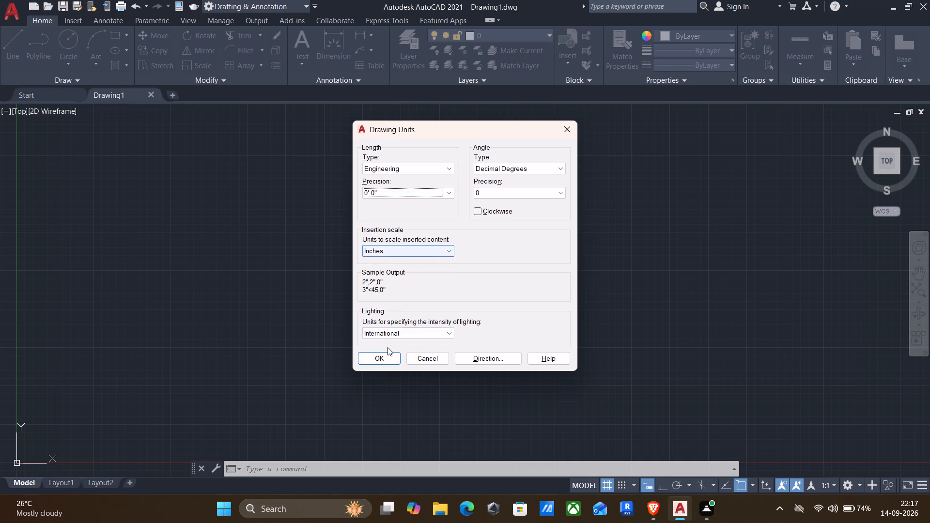
click(384, 357)
Set the model space limits from 0,0 to 100',100'.
text(lim)
key(Return)
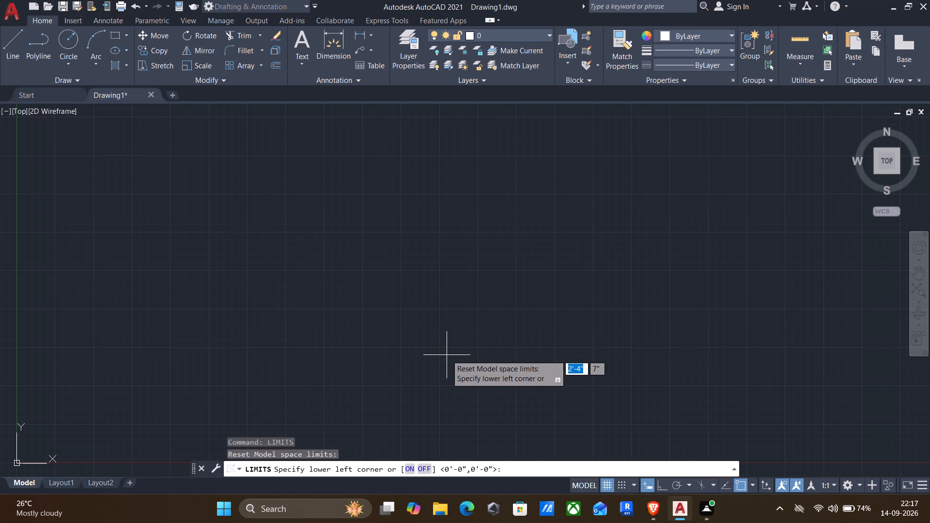
text(0,0)
key(Return)
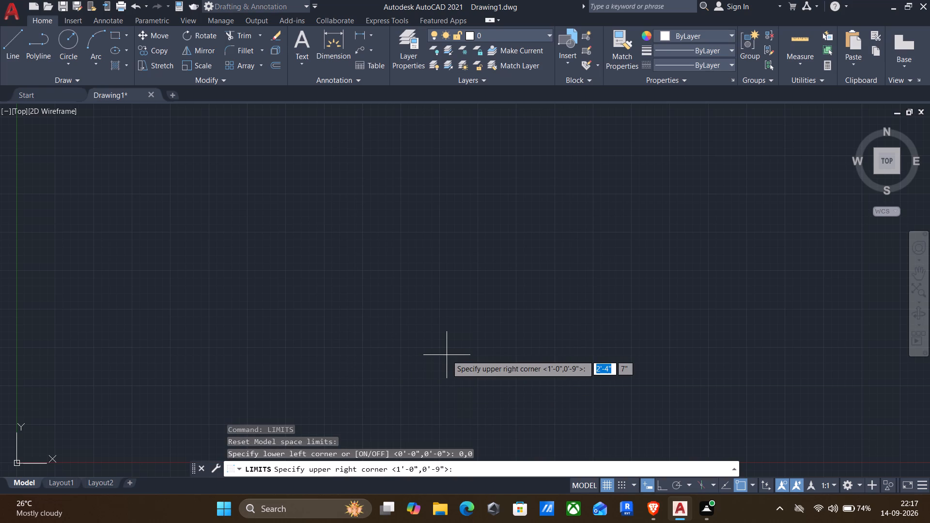
text(100)
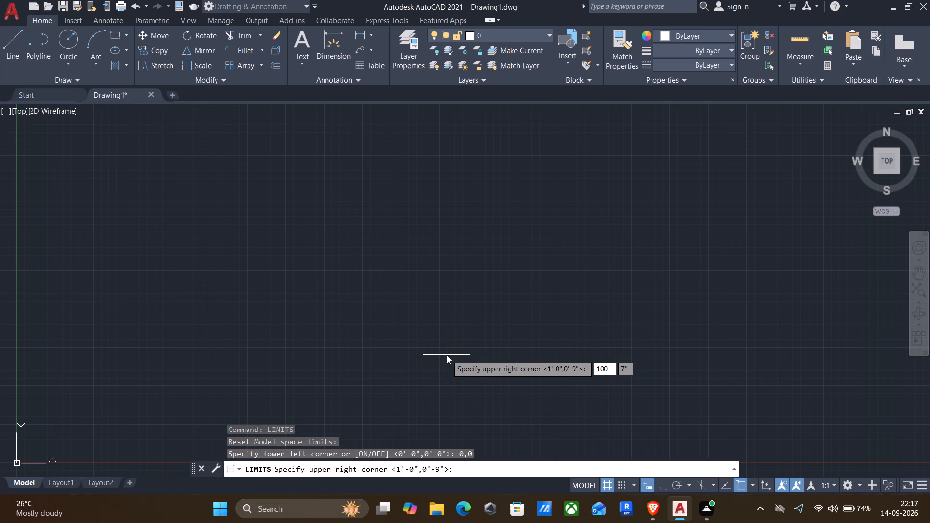
key(apostrophe)
text(,1000)
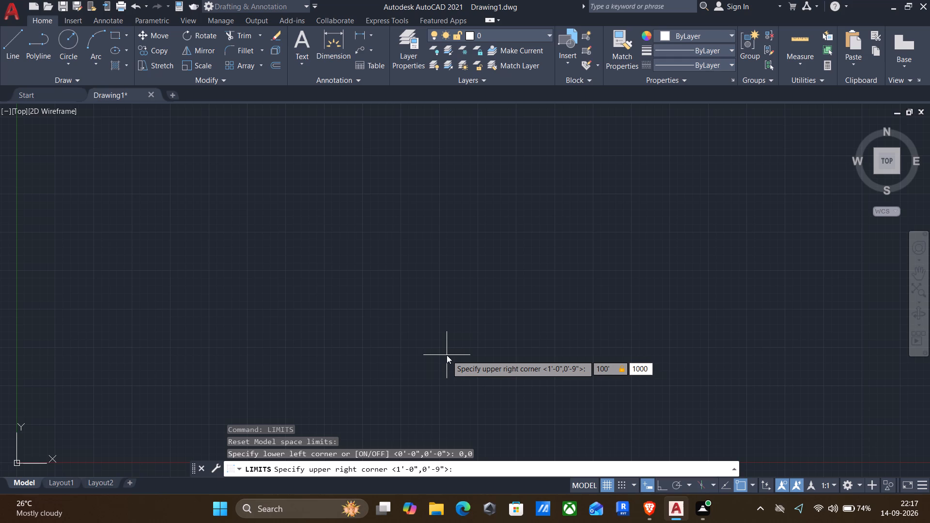
key(BackSpace)
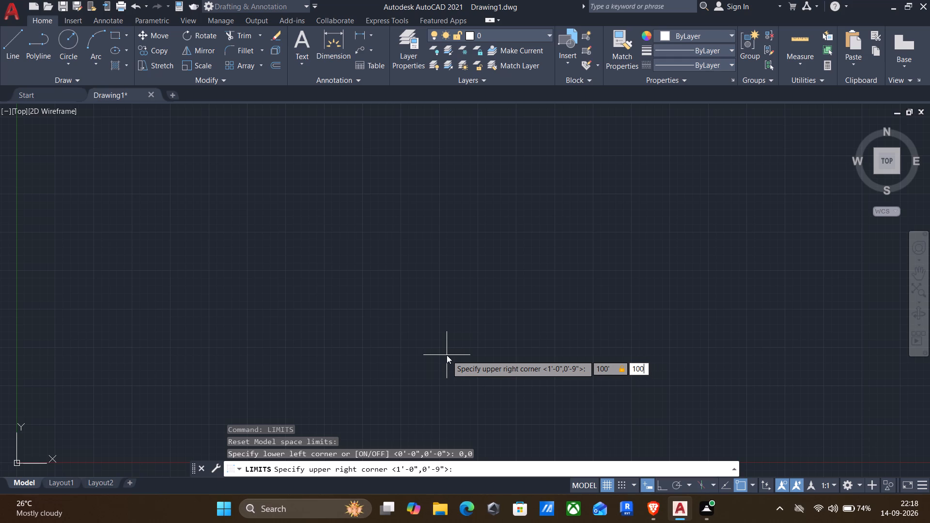
key(apostrophe)
key(Return)
Draw a 60' wide by 50' high rectangle in the open drawing area.
key(z)
key(Return)
key(a)
key(Return)
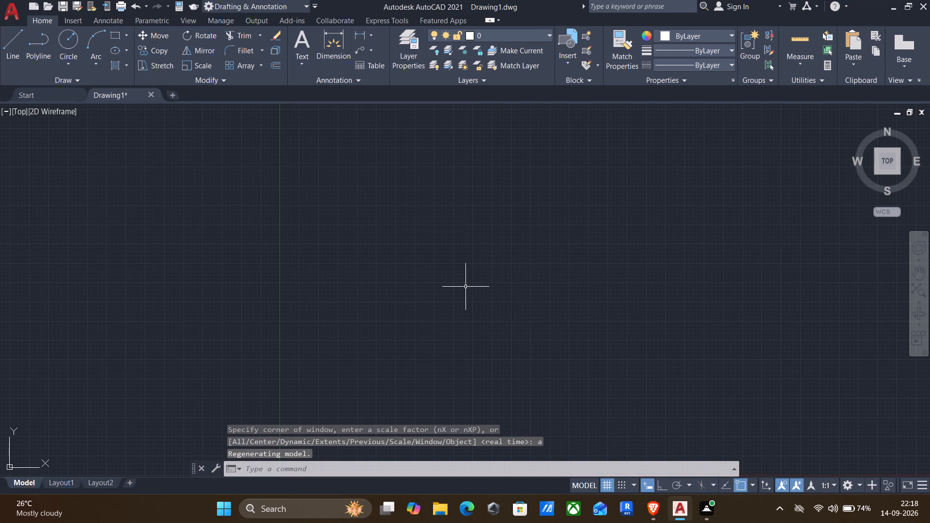
text(rec)
key(Return)
middle_drag(508, 205, 420, 243)
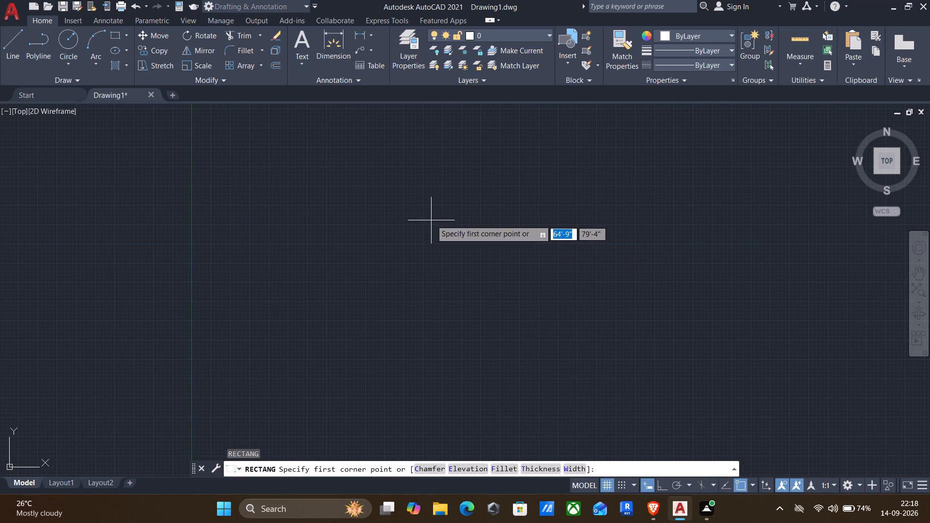
click(418, 193)
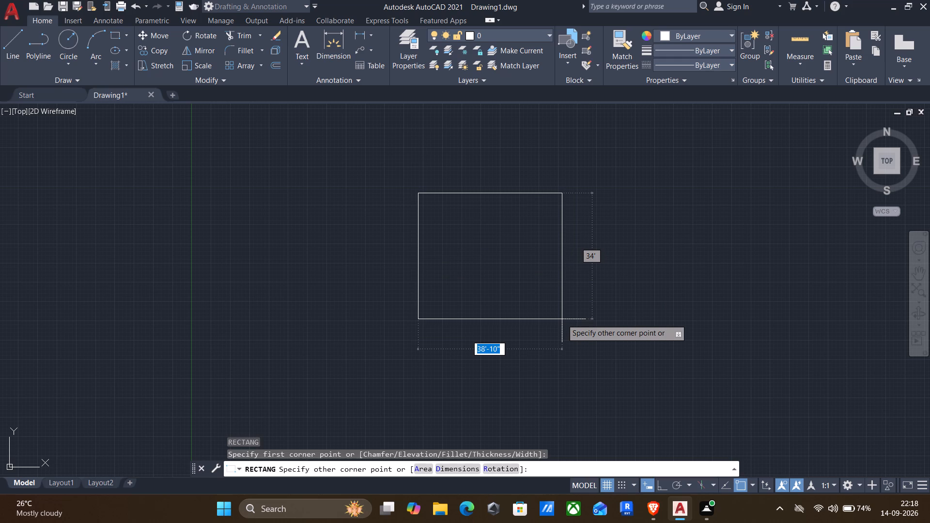
key(6)
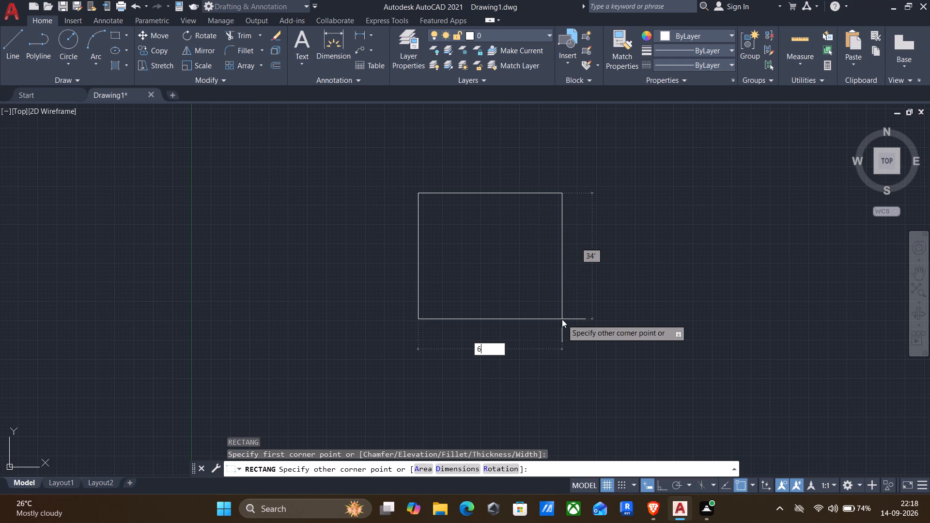
text(0')
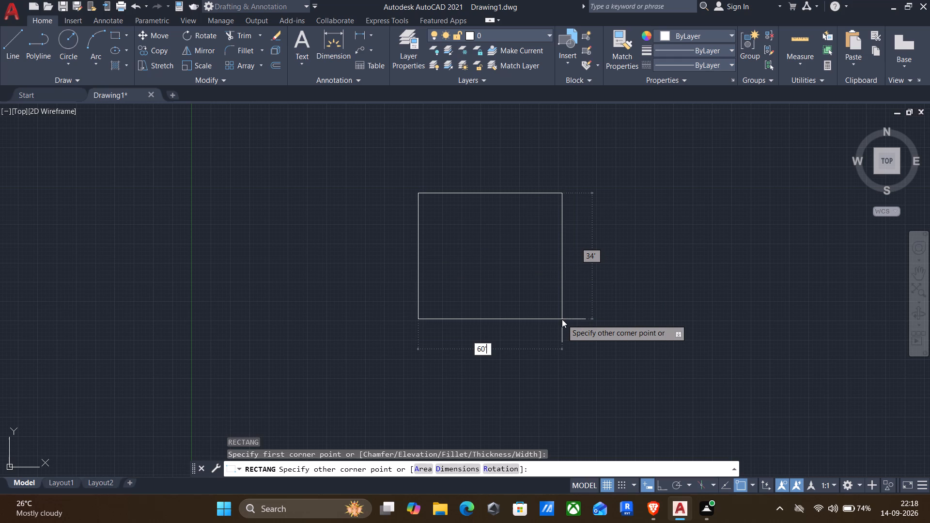
key(comma)
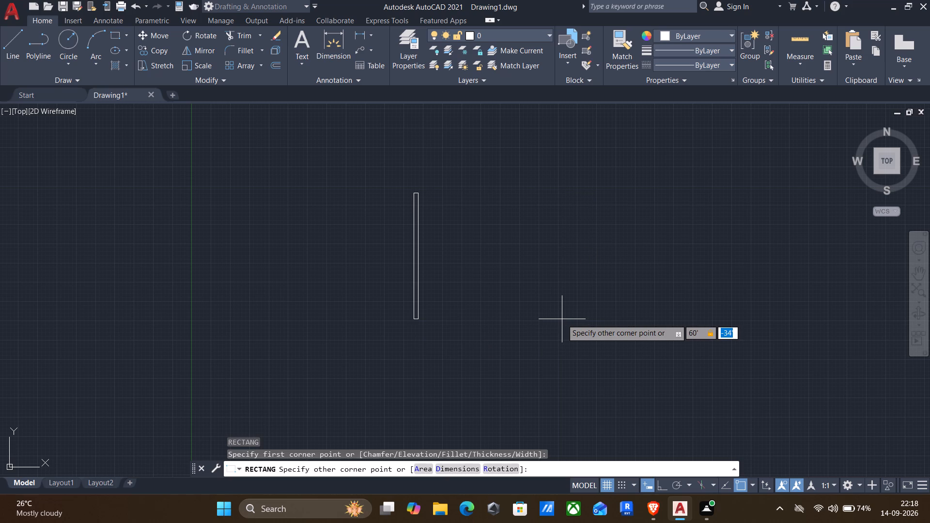
text(50')
key(Return)
Explode the 60' by 50' rectangle into separate lines.
scroll(498, 281, down, 1)
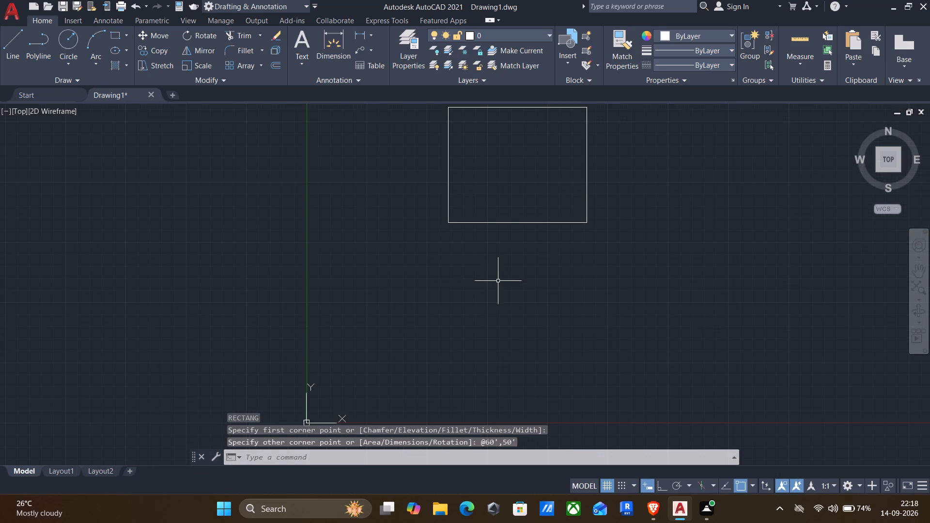
middle_drag(442, 299, 376, 380)
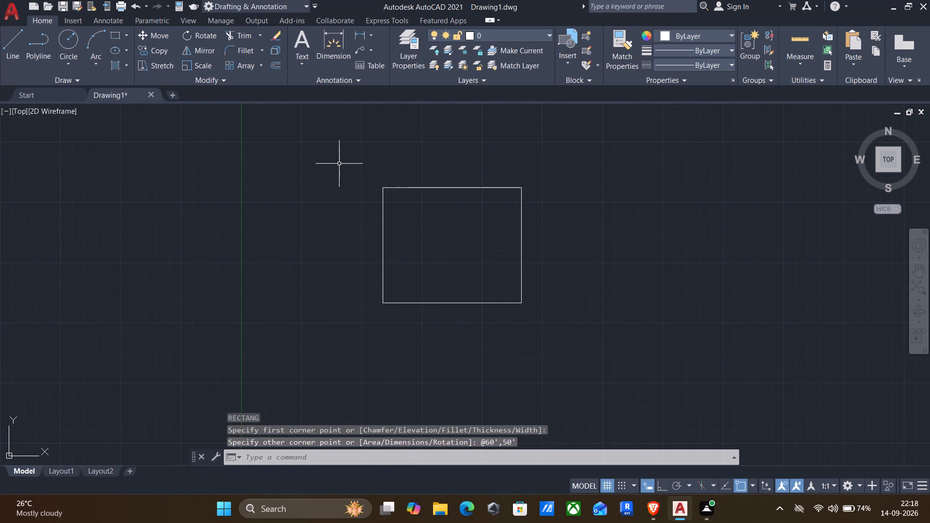
click(315, 154)
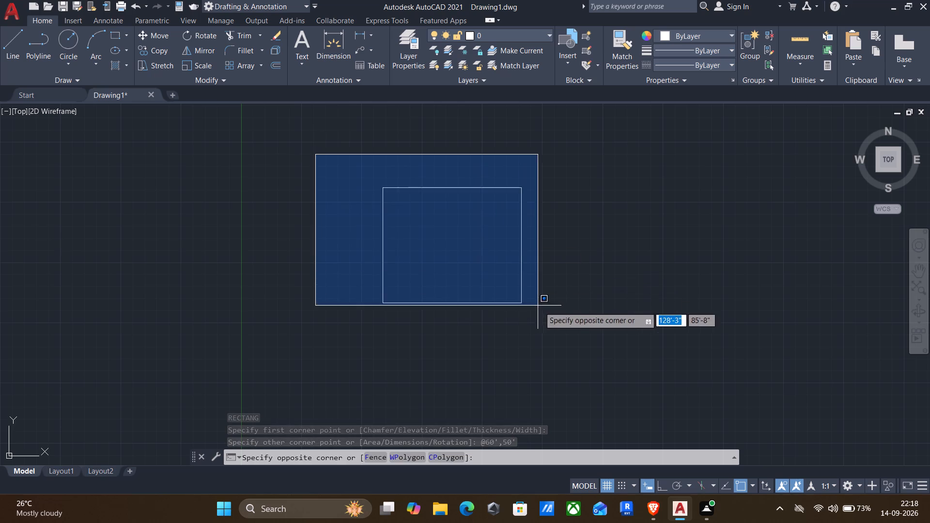
click(578, 343)
key(x)
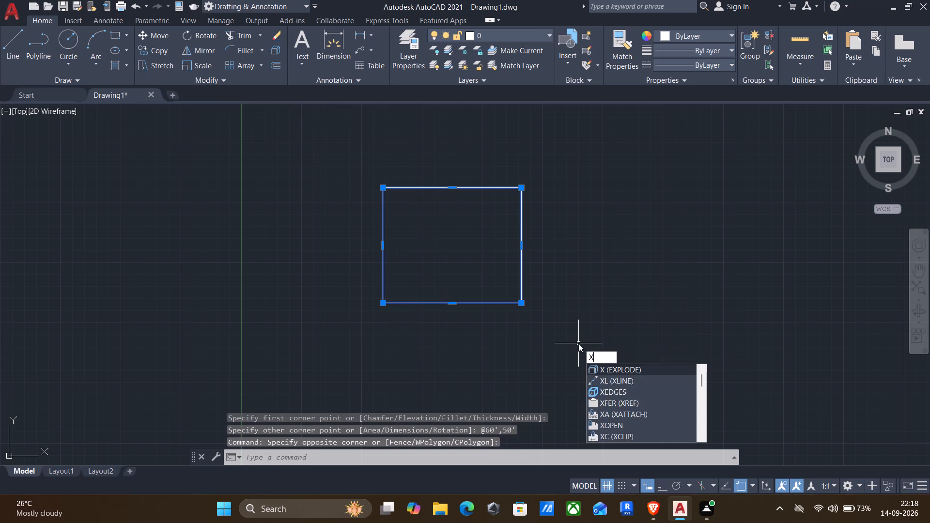
key(Return)
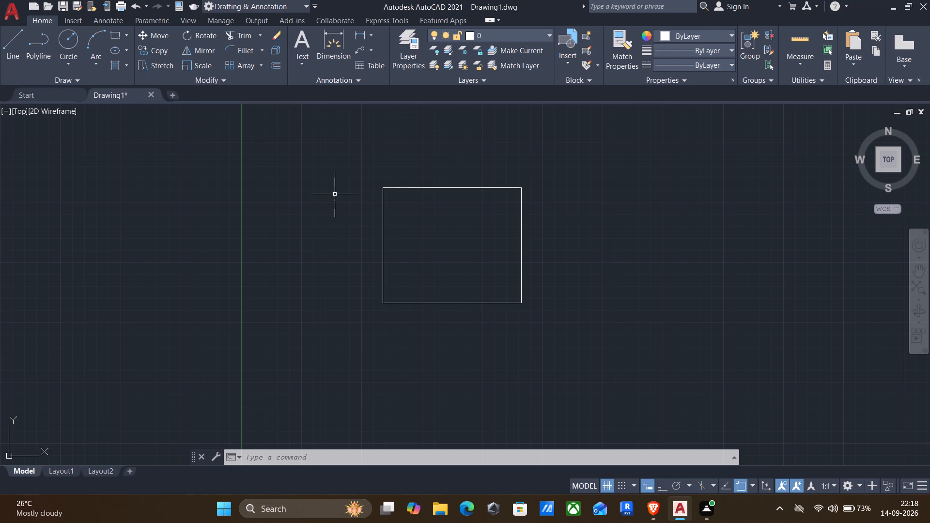
Offset the top, left and right boundary lines 5' inward.
key(o)
key(Return)
drag(399, 189, 402, 194)
click(417, 246)
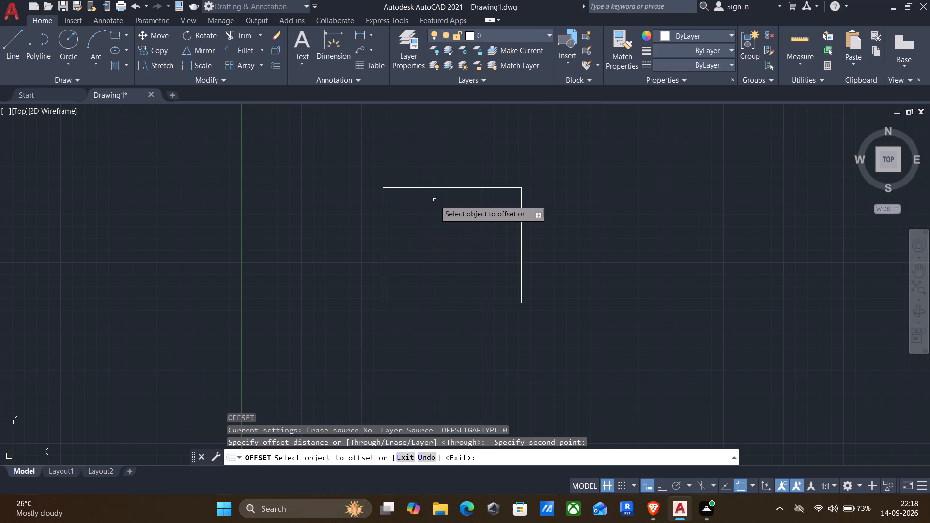
click(426, 189)
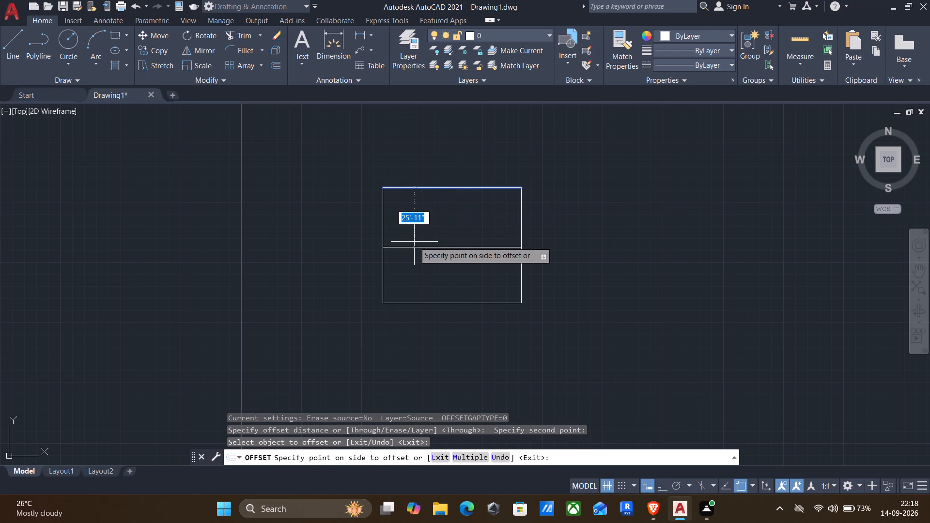
text(5')
key(Return)
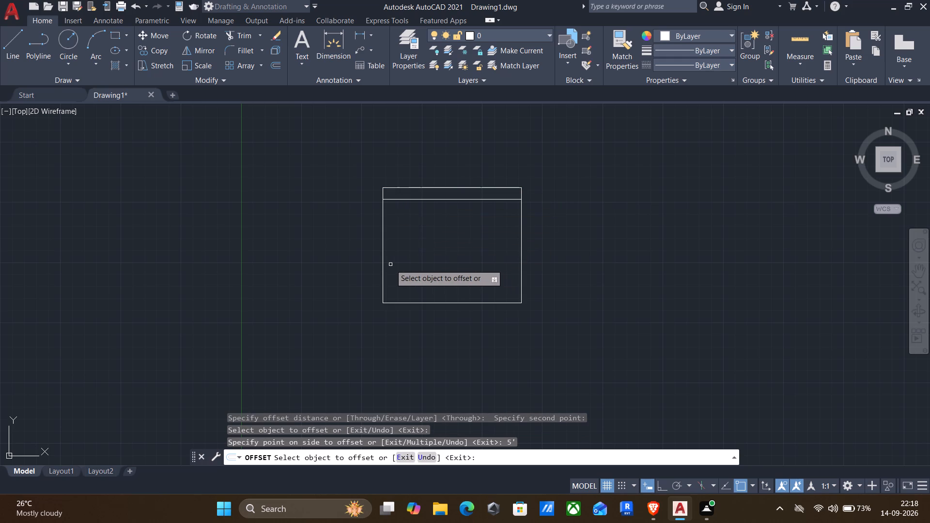
click(383, 265)
text(5')
key(Return)
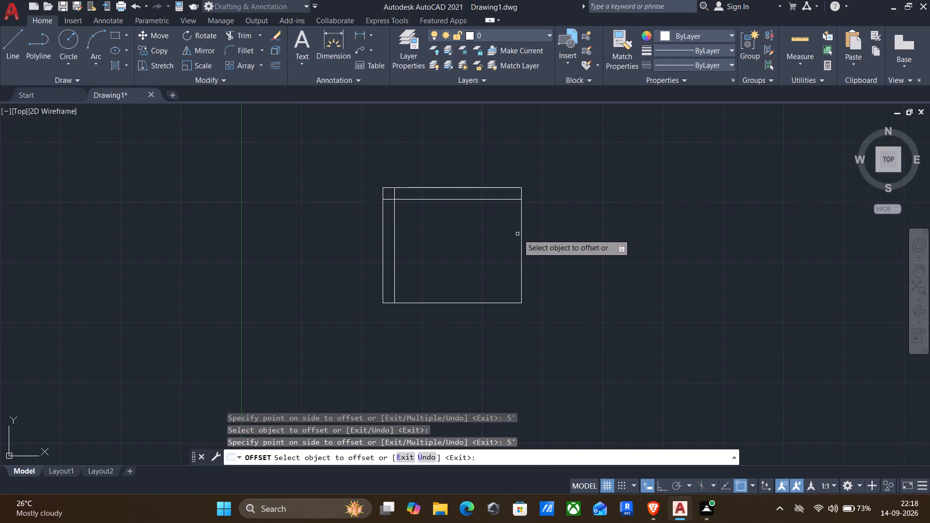
click(521, 230)
key(5)
key(apostrophe)
key(Return)
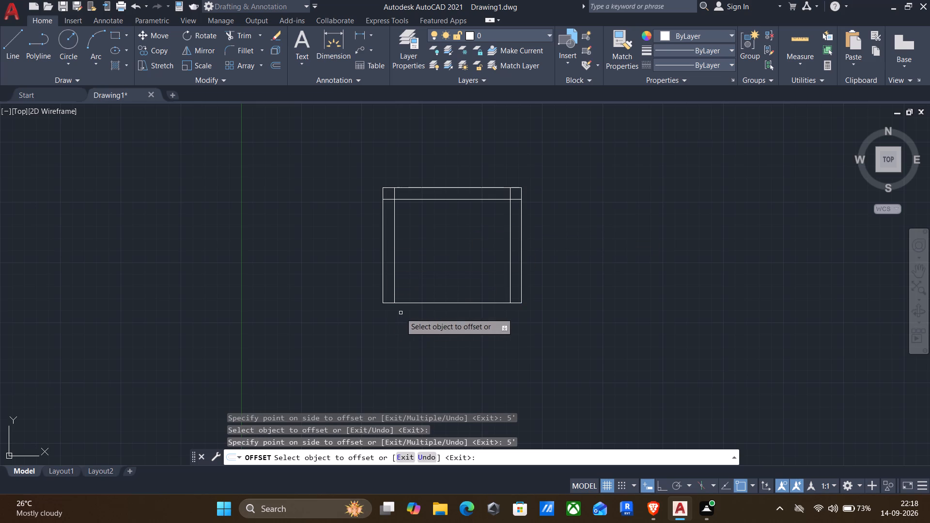
Offset the bottom boundary line 10' inward and finish offsetting.
click(405, 303)
key(1)
text(0')
key(Return)
key(Escape)
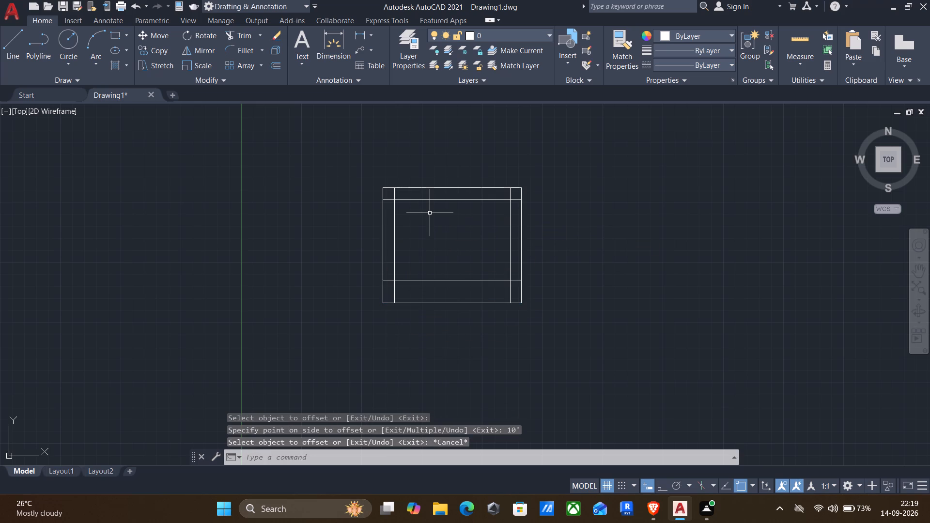
Trim the overhanging ends of the setback lines at the upper right and upper left corners of the inner rectangle.
text(tr)
key(Return)
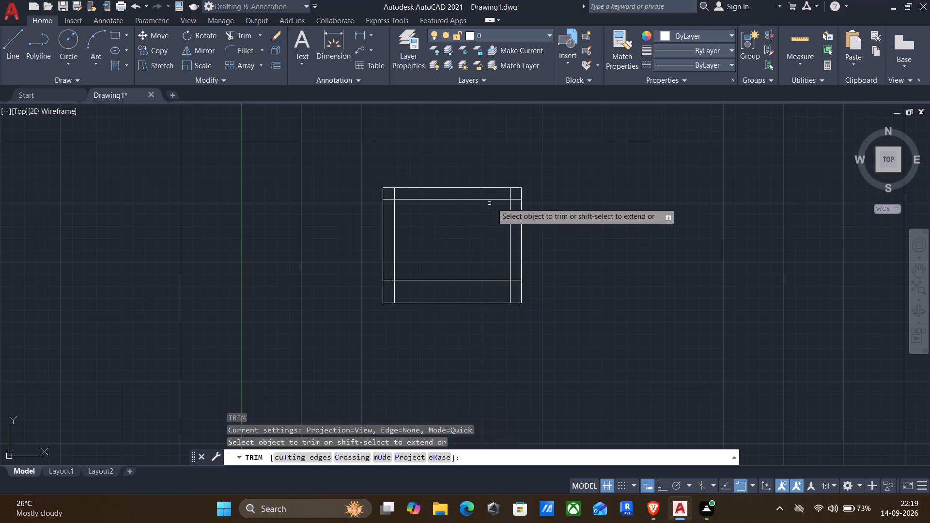
scroll(505, 197, up, 4)
drag(551, 228, 541, 188)
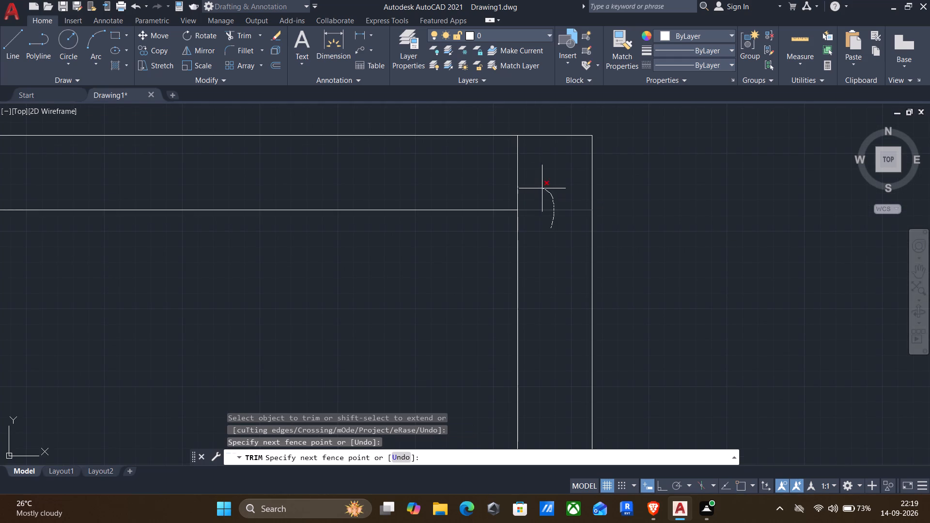
drag(541, 188, 499, 193)
scroll(475, 200, down, 3)
scroll(258, 221, up, 2)
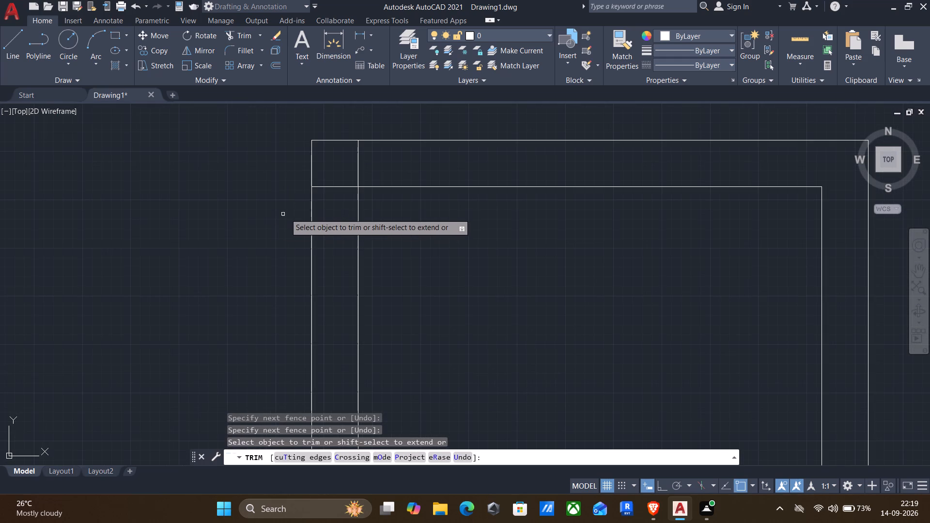
scroll(342, 191, up, 2)
drag(338, 201, 365, 163)
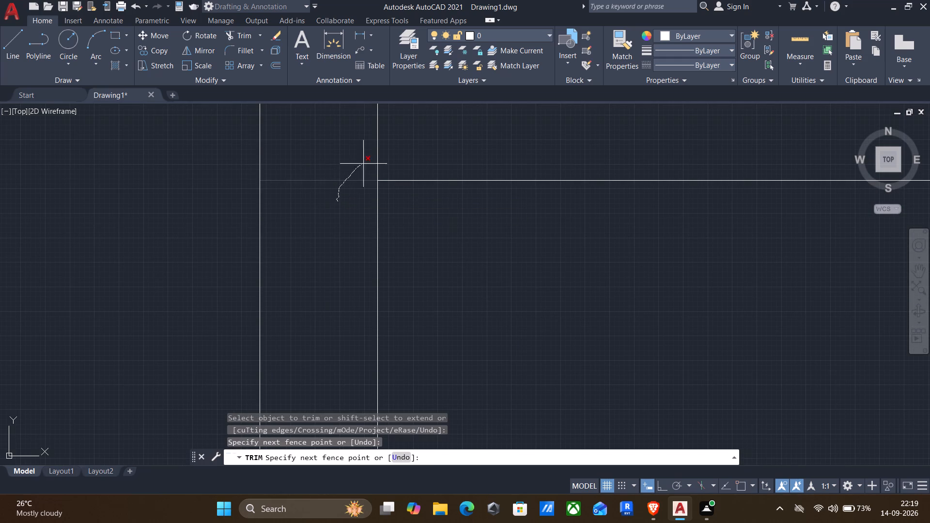
drag(365, 163, 386, 153)
scroll(389, 153, down, 3)
Trim the overhanging setback line ends at the lower left and lower right corners of the inner rectangle and finish trimming.
middle_drag(447, 290, 425, 250)
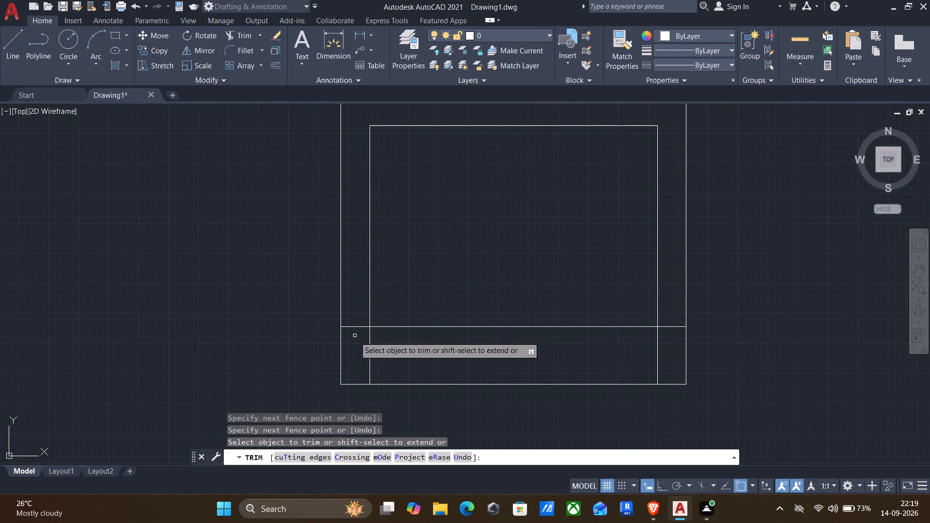
scroll(353, 342, up, 2)
drag(342, 288, 407, 345)
scroll(411, 342, down, 2)
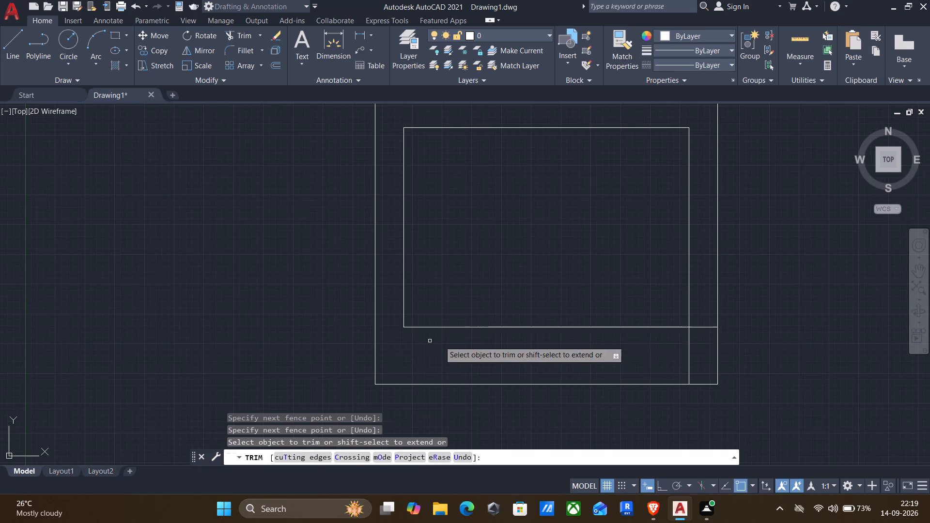
scroll(716, 327, up, 2)
drag(695, 302, 611, 373)
scroll(607, 374, down, 3)
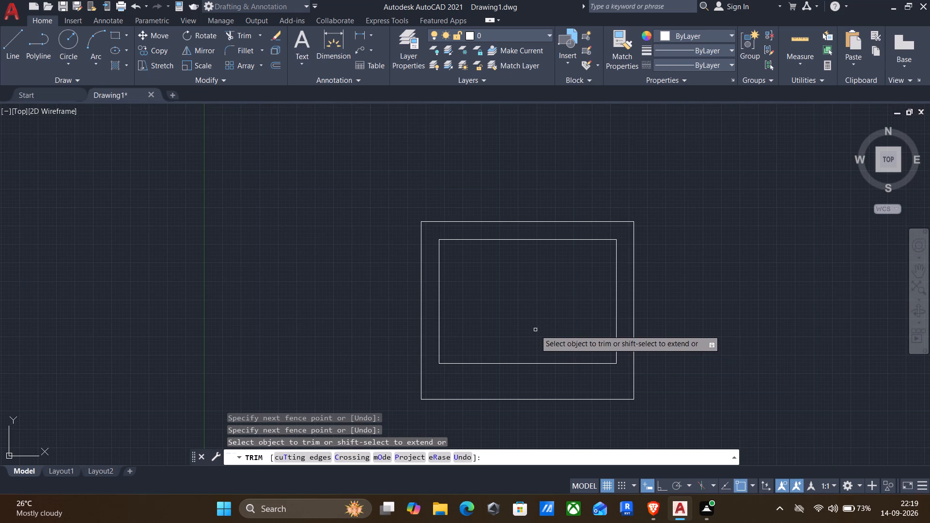
key(Escape)
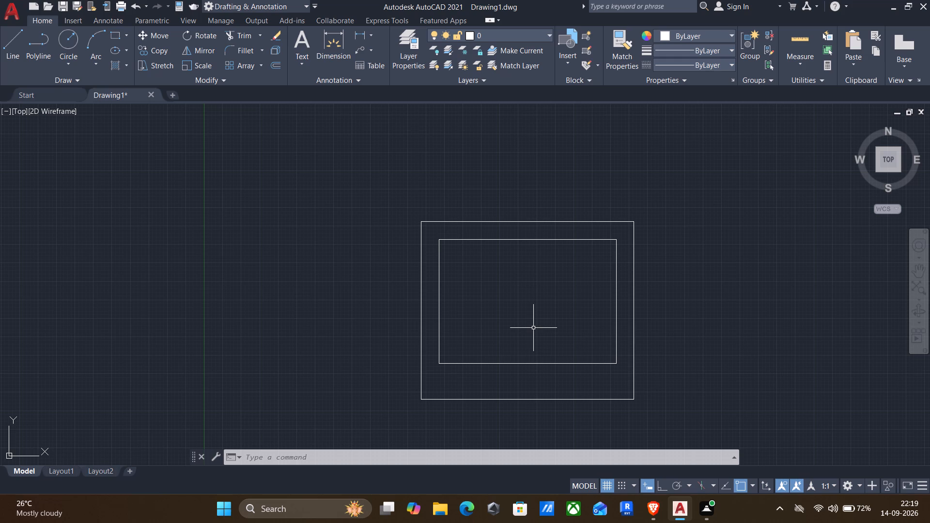
Offset the inner rectangle's right, top and bottom lines 9" inward as outer wall thickness.
key(o)
key(Return)
click(618, 279)
click(595, 296)
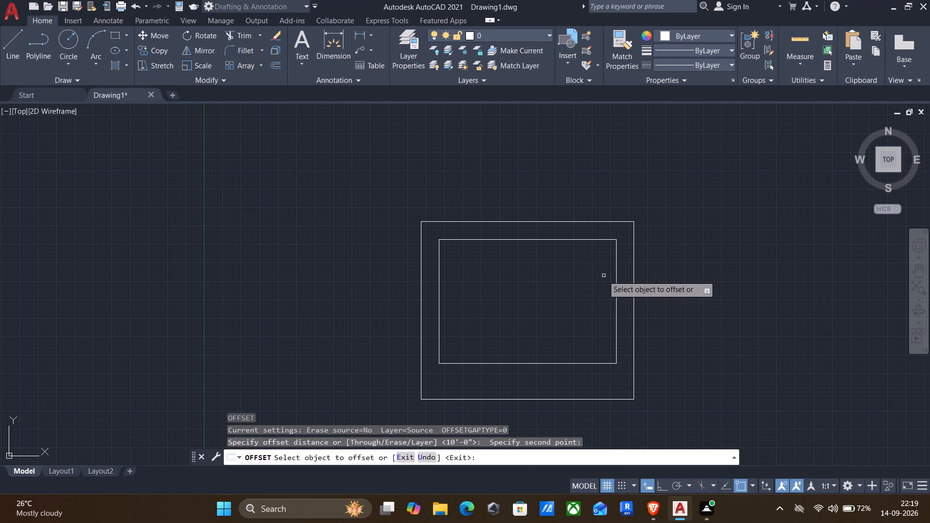
click(615, 289)
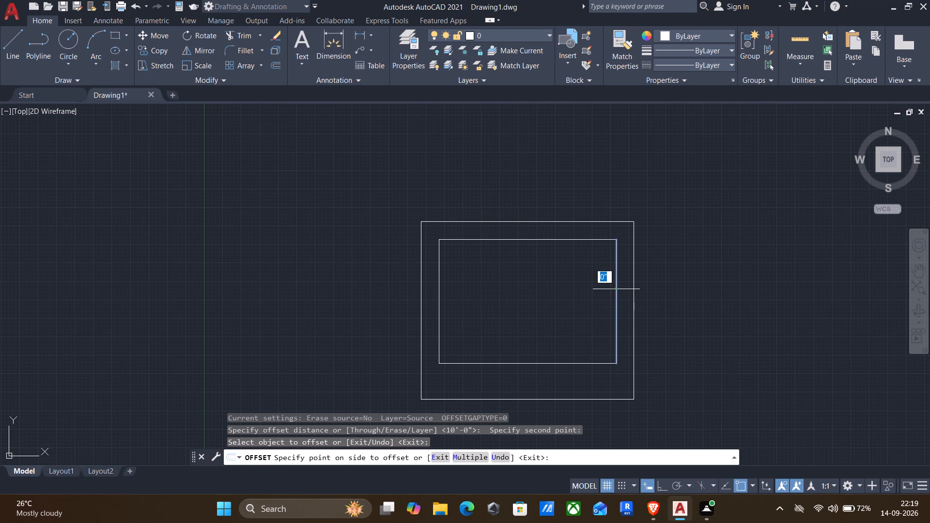
key(9)
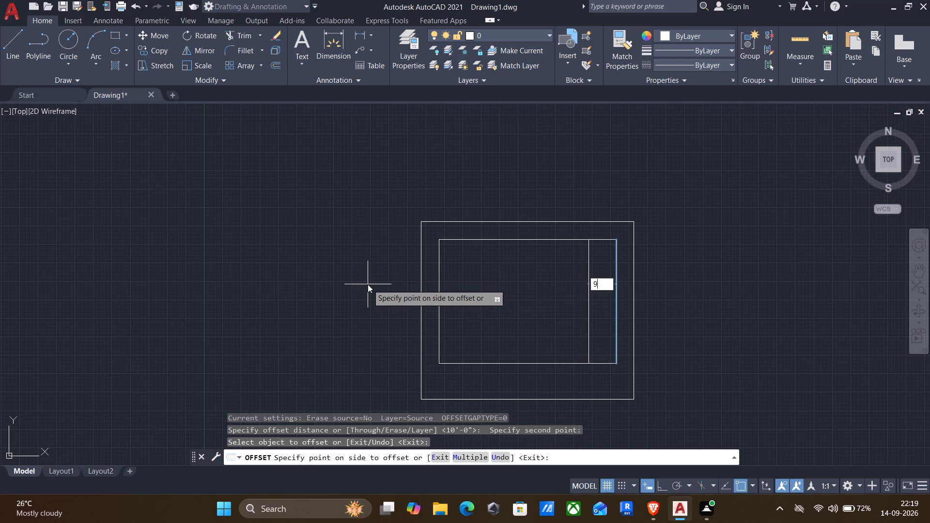
key(shift+quotedbl)
key(Return)
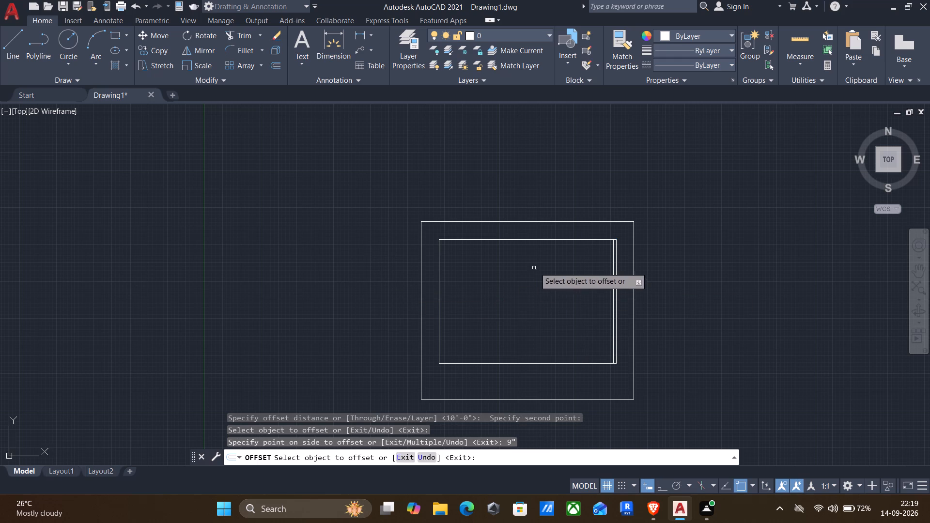
click(560, 239)
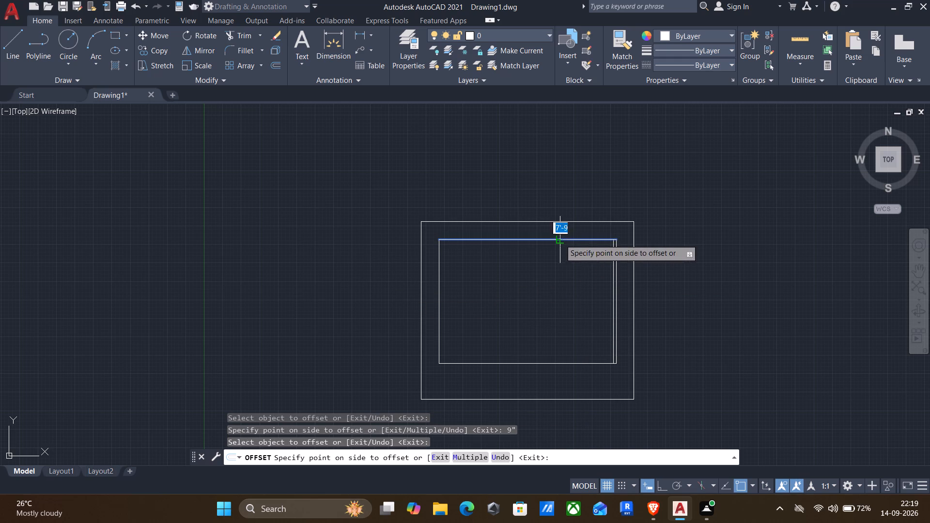
text(9")
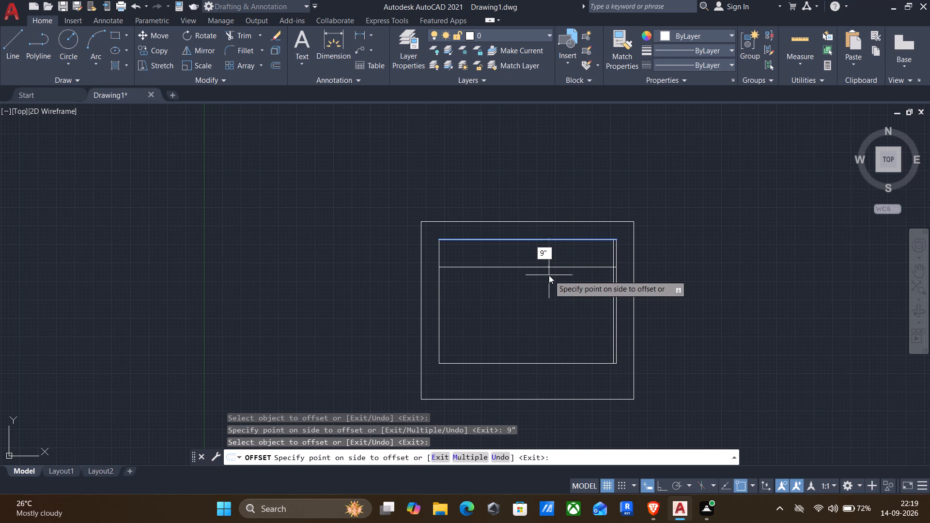
key(Return)
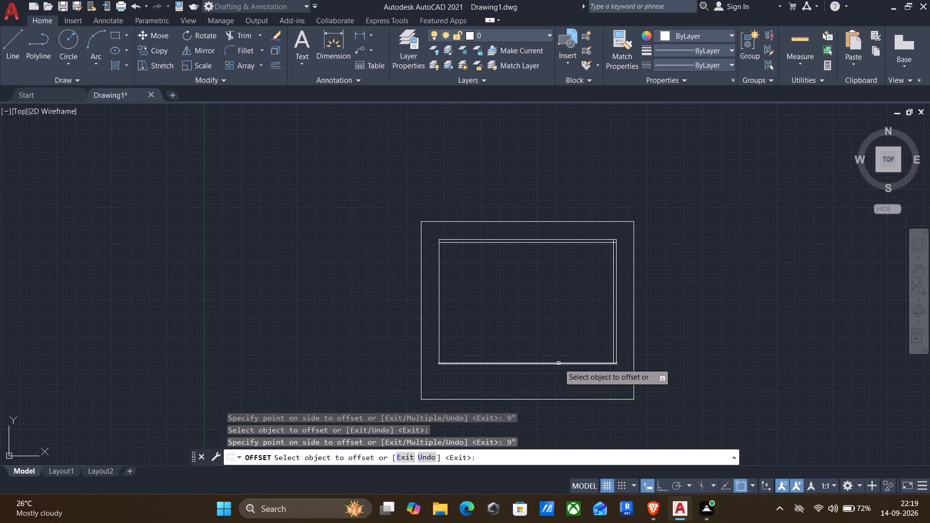
click(558, 363)
text(9")
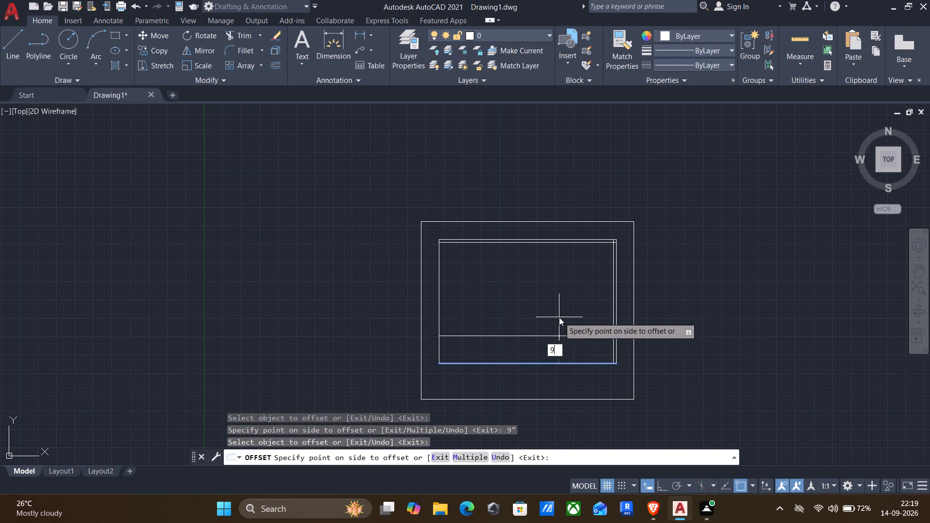
key(Return)
Offset the right wall's inner line 11' to the left, and offset that new line 6" further left as a partition.
click(613, 292)
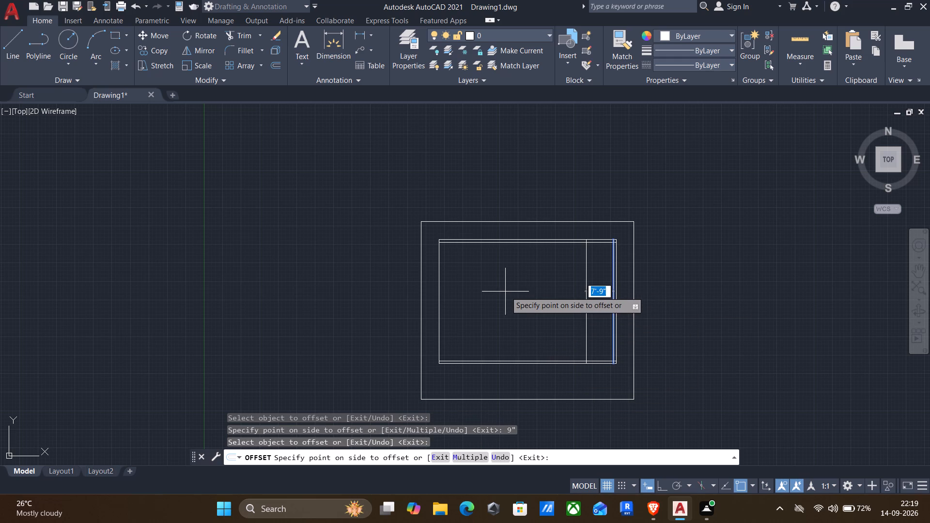
key(1)
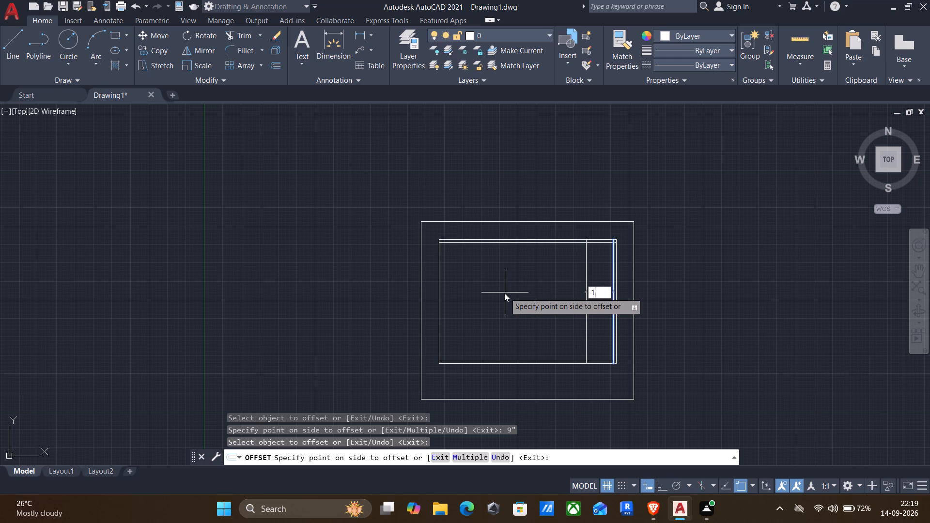
text(1')
key(Return)
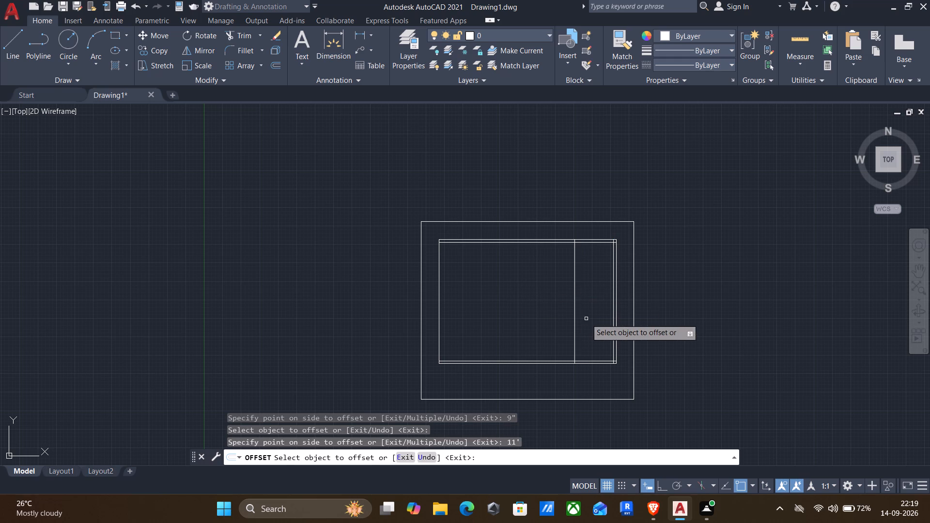
click(575, 285)
key(6)
key(shift+quotedbl)
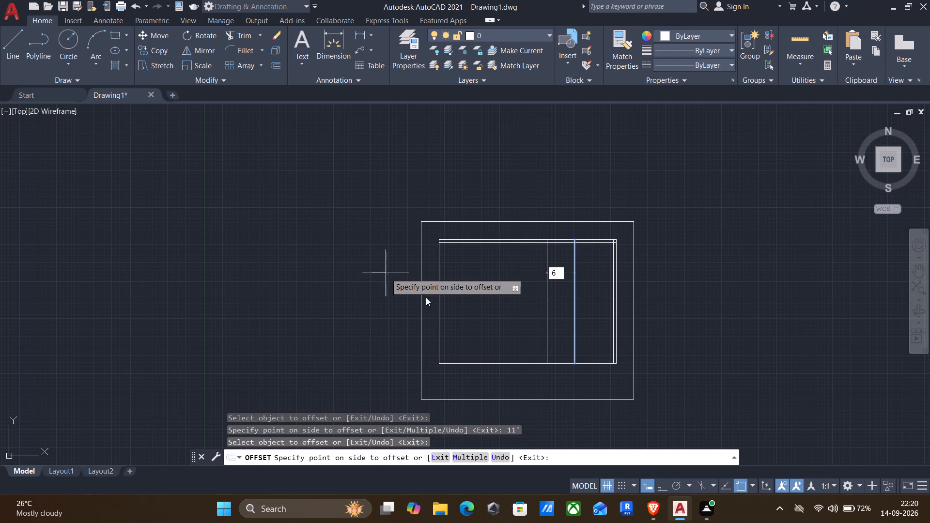
key(Return)
Offset the first partition's left line 11' to the left, and offset the new line another 6" left as a second partition.
scroll(573, 286, up, 1)
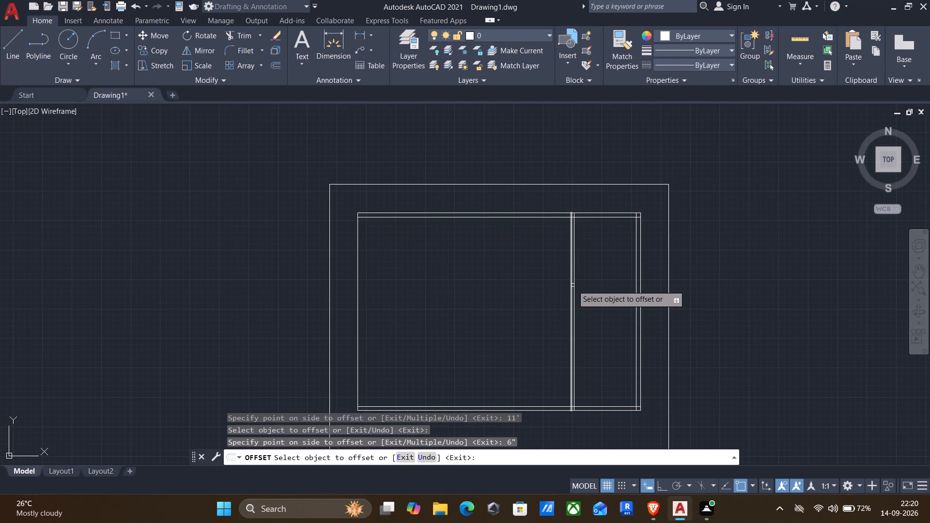
click(573, 285)
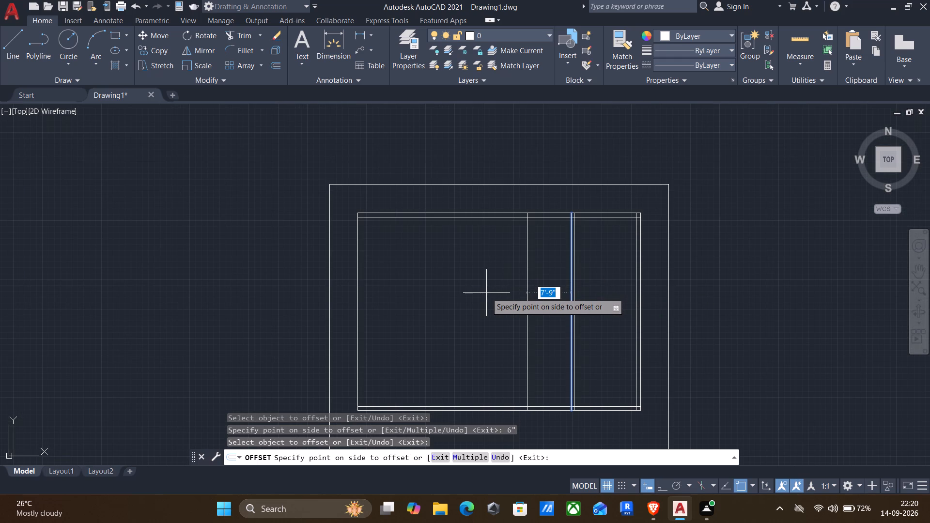
text(11')
key(Return)
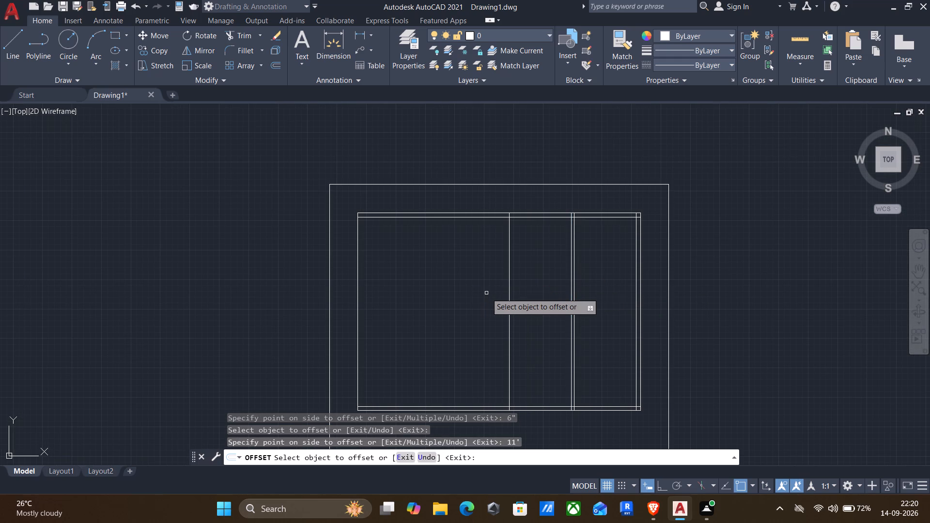
click(509, 303)
key(6)
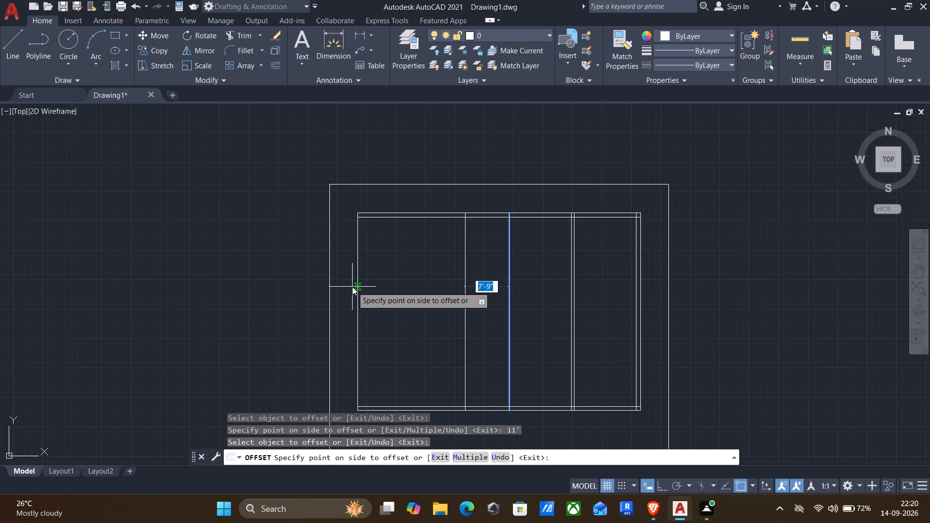
key(shift+quotedbl)
key(Return)
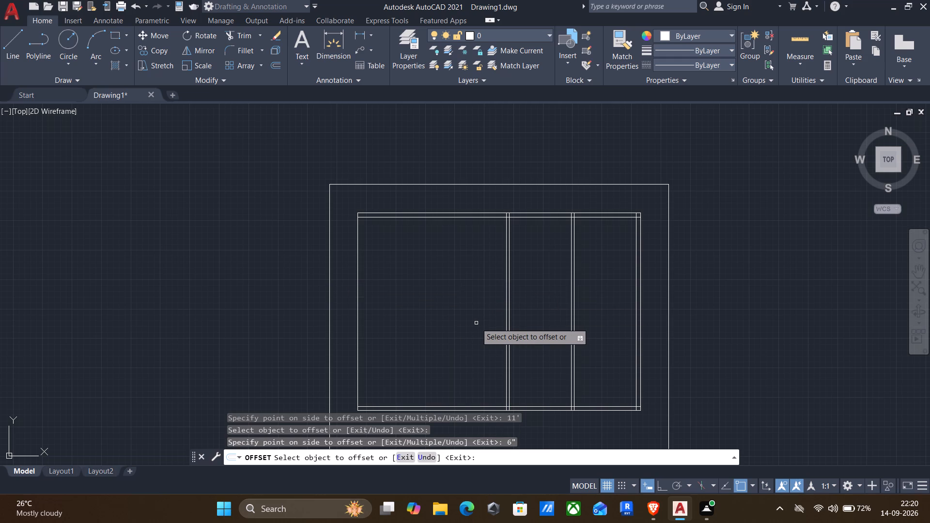
Offset the second partition's left line 4' to the left, and offset the new line another 6" left as a third partition.
scroll(510, 299, up, 3)
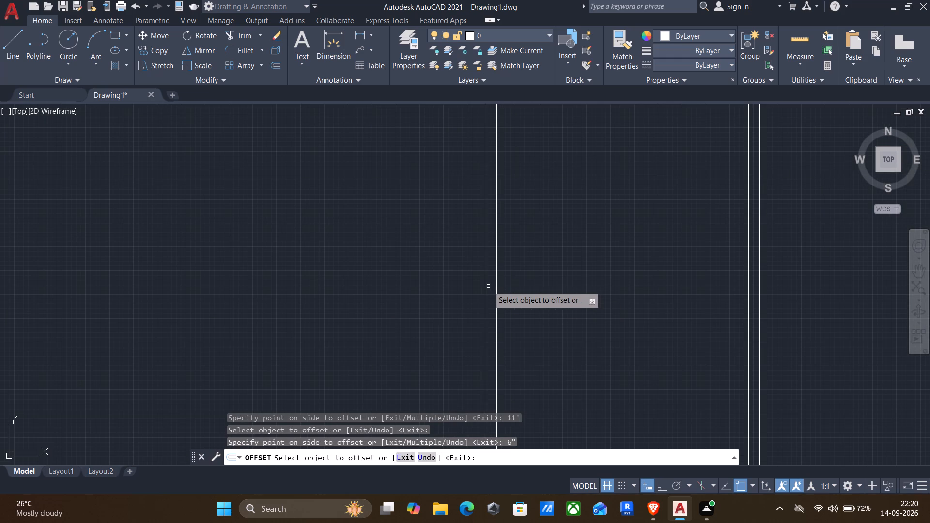
click(486, 286)
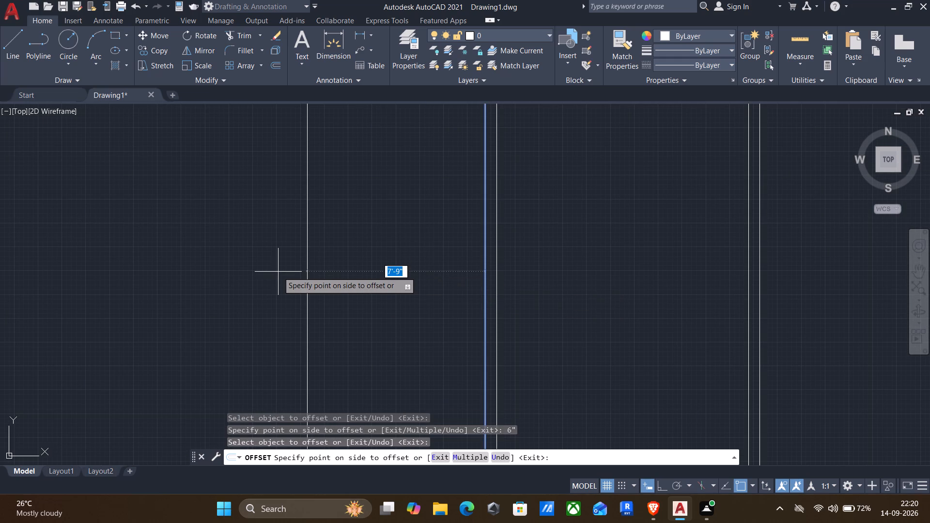
text(4')
key(Return)
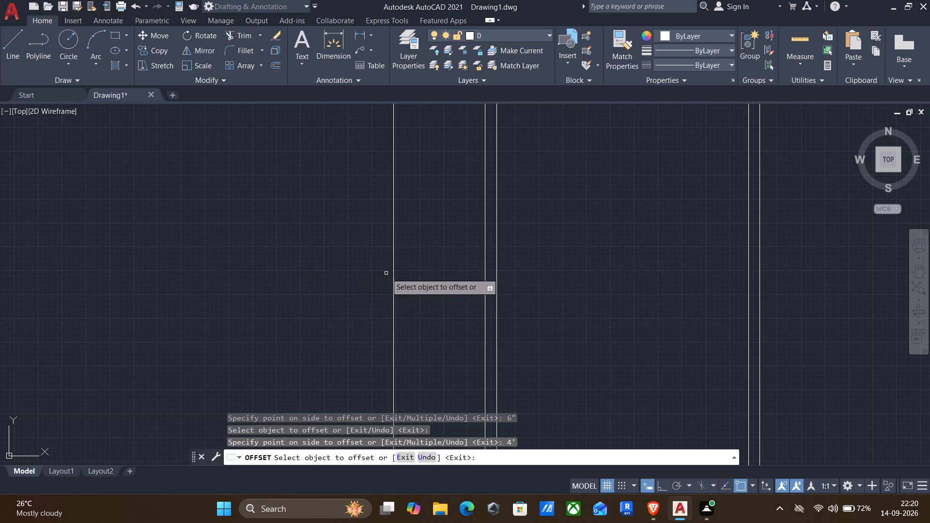
click(392, 268)
text(6")
key(Return)
Offset the third partition's left line 11' to the left, offset the new line 9" further left as a wall, and finish offsetting.
scroll(347, 271, down, 1)
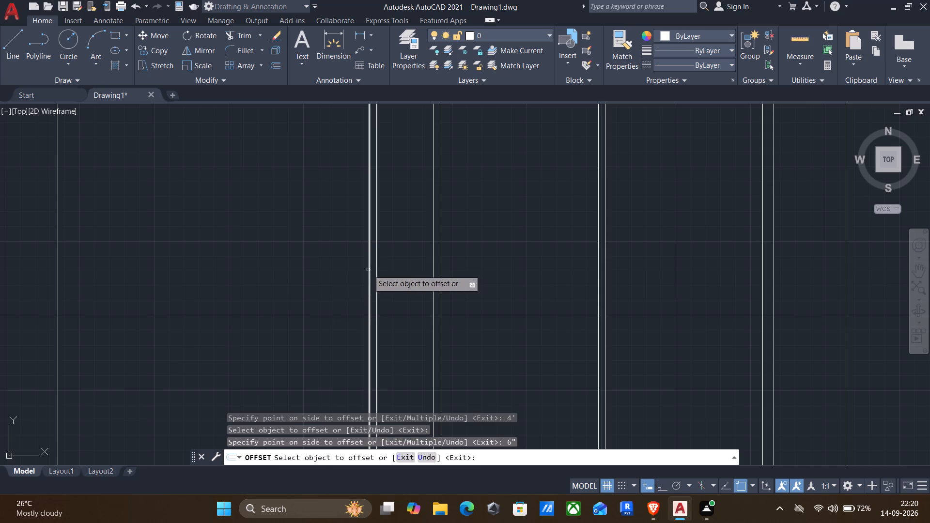
click(368, 269)
text(11')
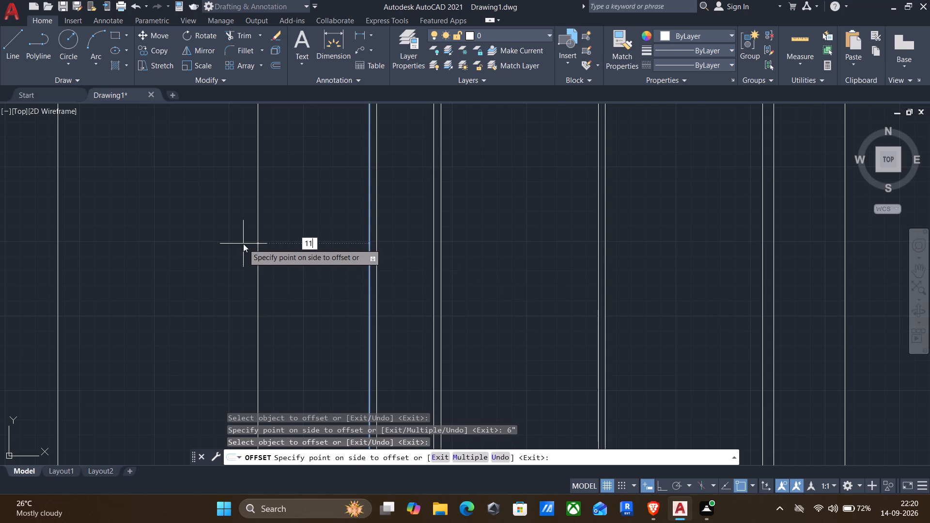
key(Return)
scroll(240, 259, down, 3)
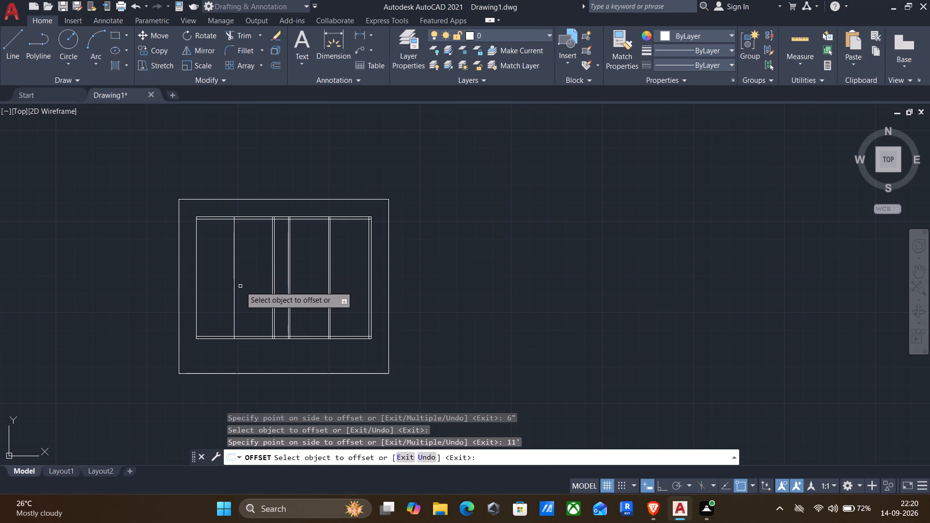
click(234, 246)
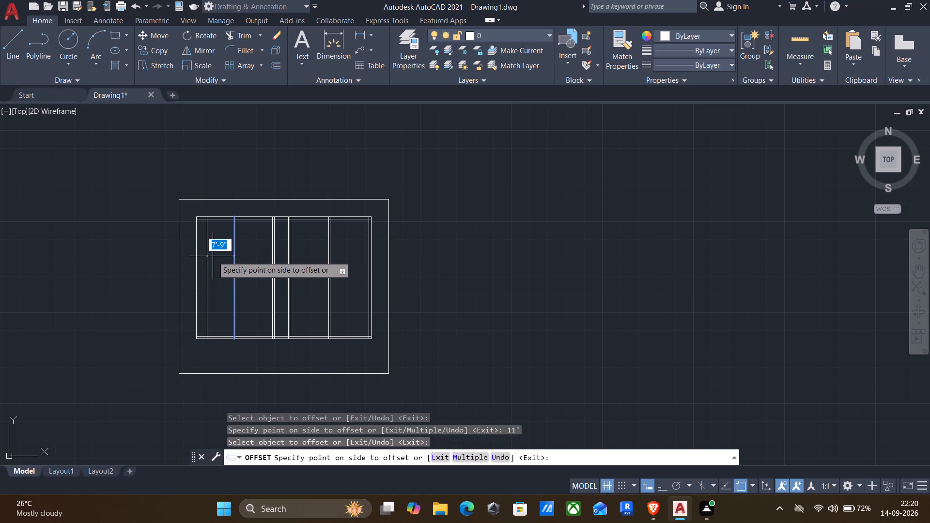
text(9")
key(Return)
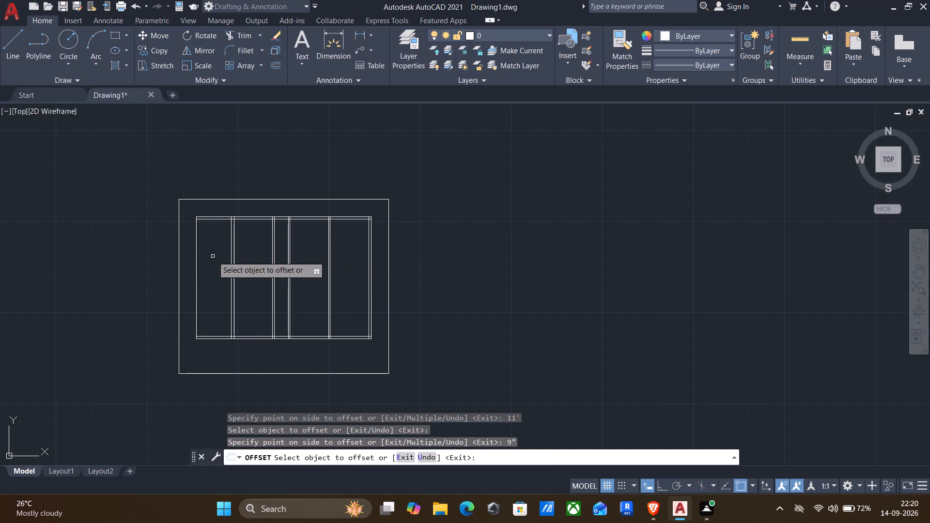
key(Escape)
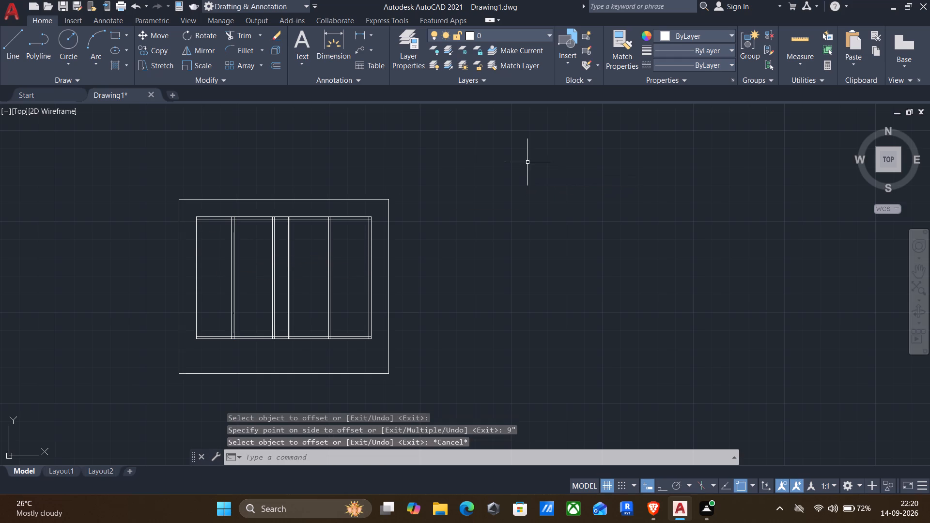
Erase the original left edge line of the building outline, outside the newly offset left wall.
click(210, 264)
click(189, 281)
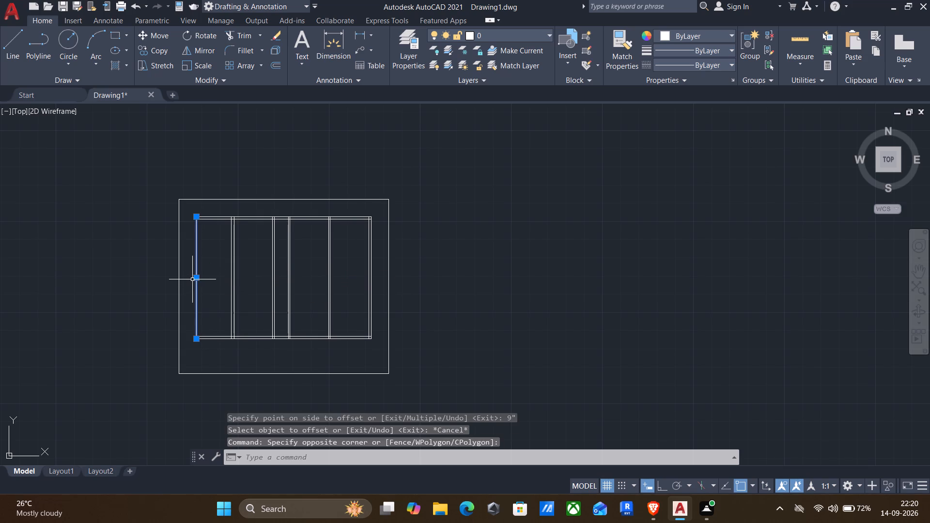
key(Pause)
key(Delete)
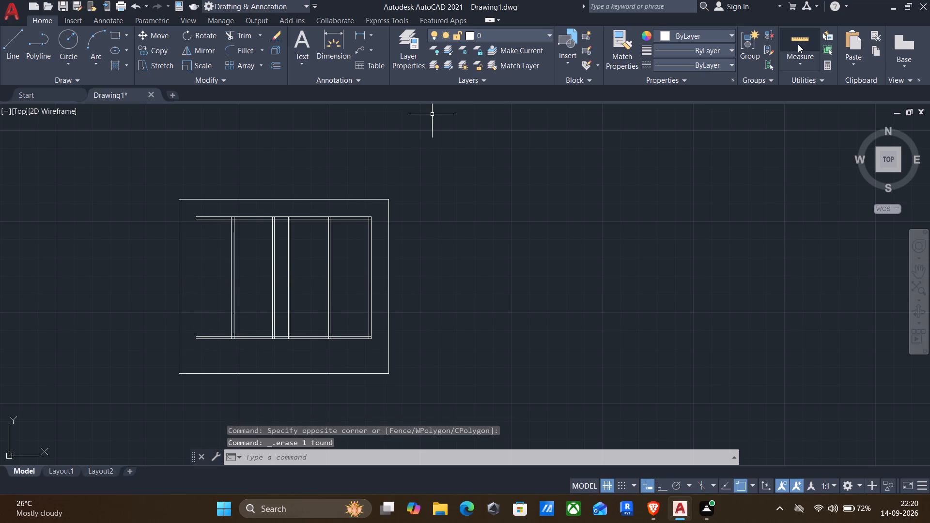
Quick-measure the space between the plot's left boundary and the leftmost wall.
click(795, 44)
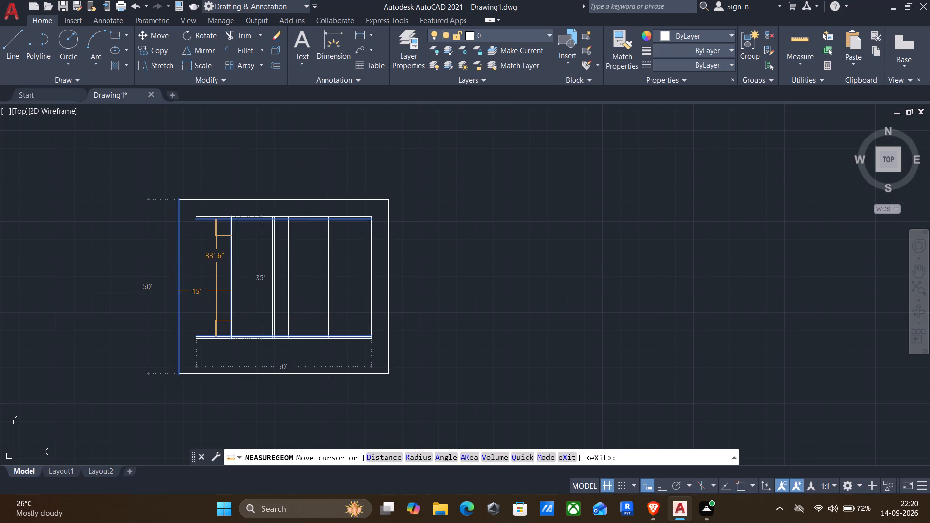
key(Escape)
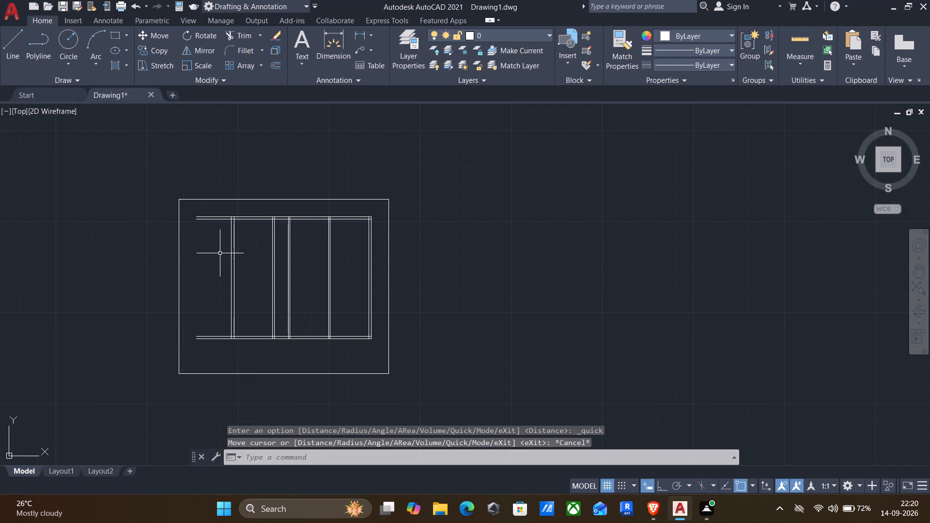
Trim the top wall lines extending past the new left wall and clean up the overlap at the top-left corner.
text(tr)
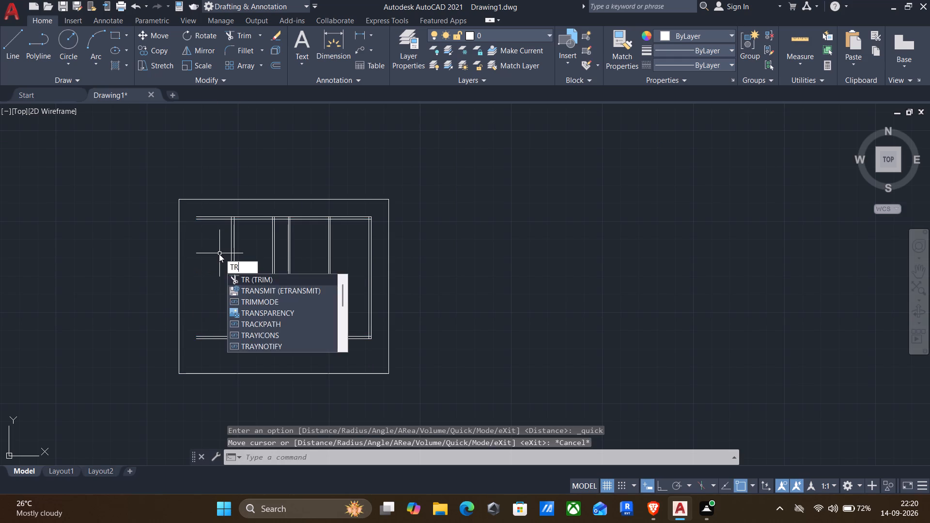
key(Return)
scroll(219, 217, up, 2)
drag(215, 202, 213, 242)
scroll(266, 222, up, 3)
scroll(225, 226, up, 1)
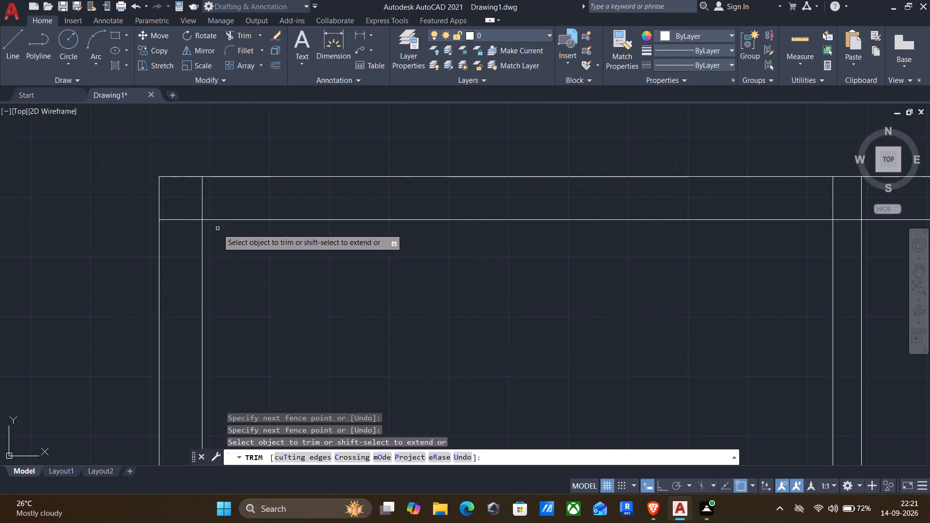
scroll(217, 229, up, 1)
drag(165, 243, 200, 182)
scroll(233, 184, down, 3)
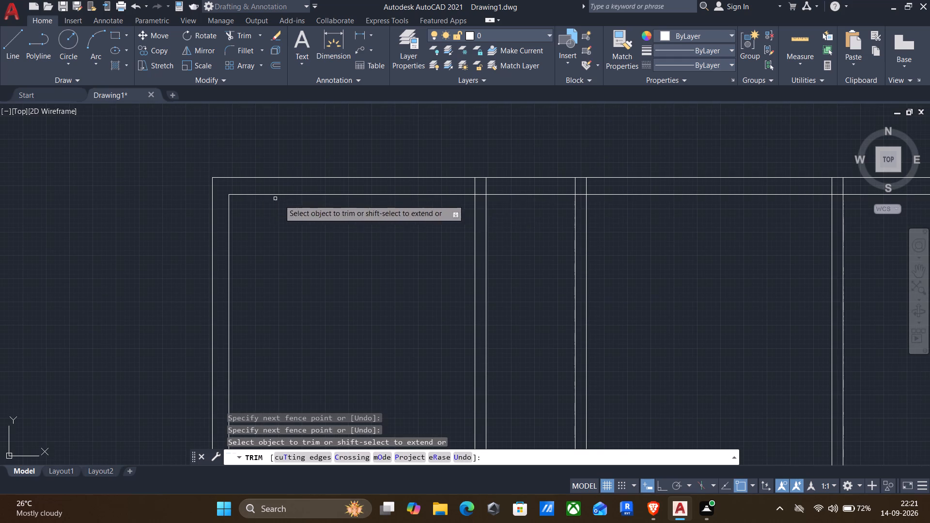
Trim the crossing lines where the leftmost 6" partition meets the top outer wall to form an open junction.
scroll(474, 193, up, 2)
drag(488, 203, 465, 174)
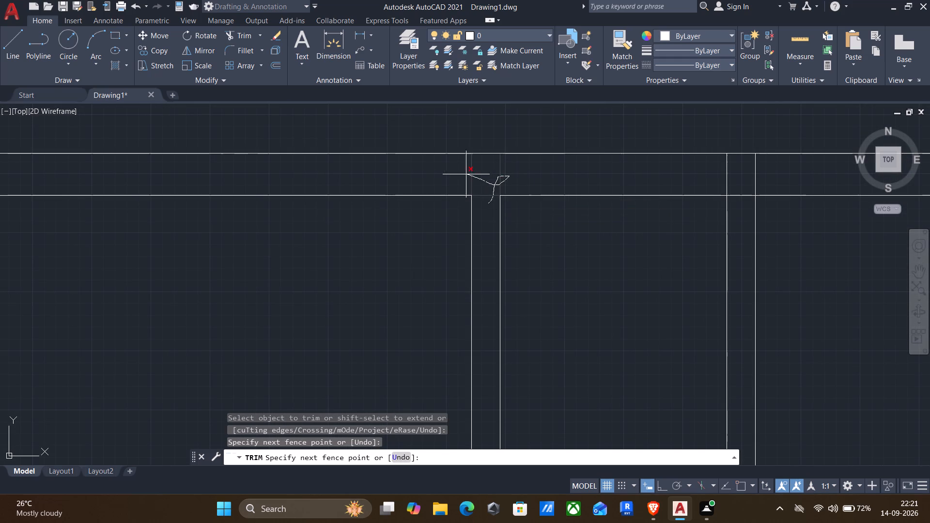
drag(465, 174, 451, 185)
scroll(439, 185, down, 3)
scroll(408, 280, down, 2)
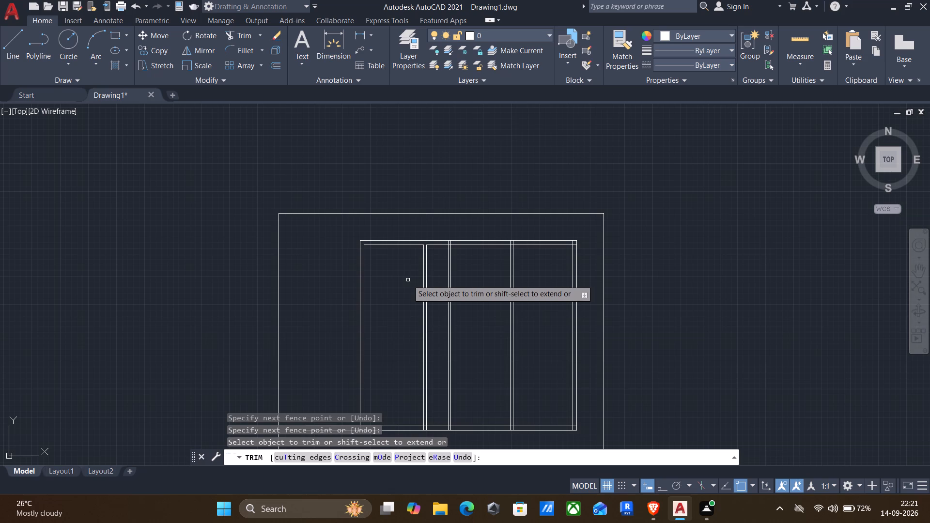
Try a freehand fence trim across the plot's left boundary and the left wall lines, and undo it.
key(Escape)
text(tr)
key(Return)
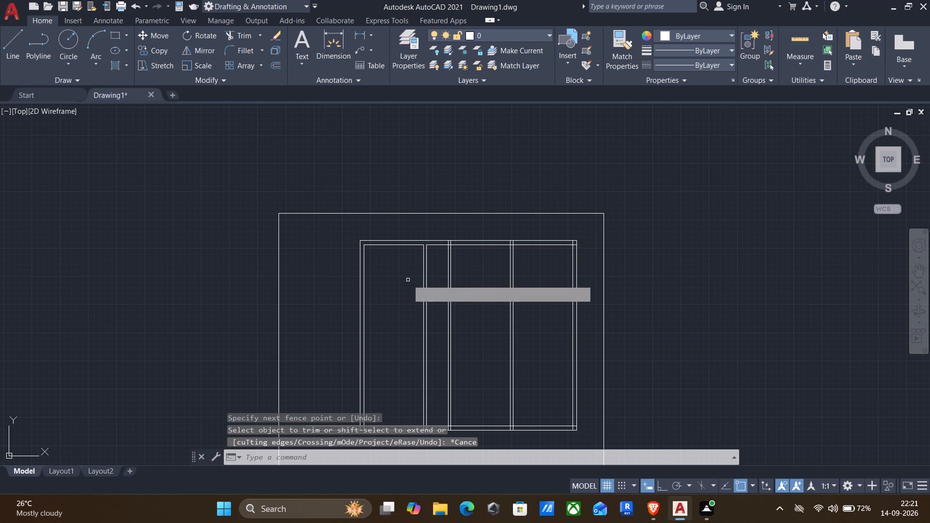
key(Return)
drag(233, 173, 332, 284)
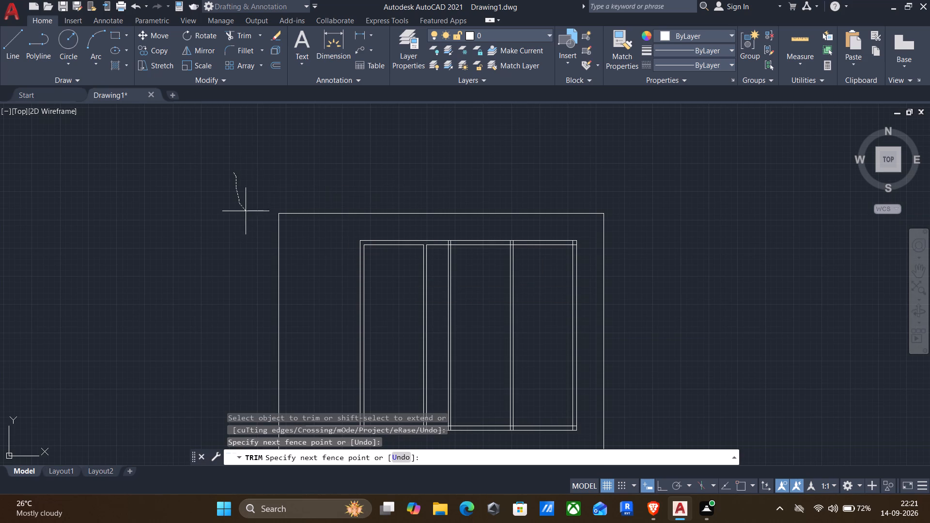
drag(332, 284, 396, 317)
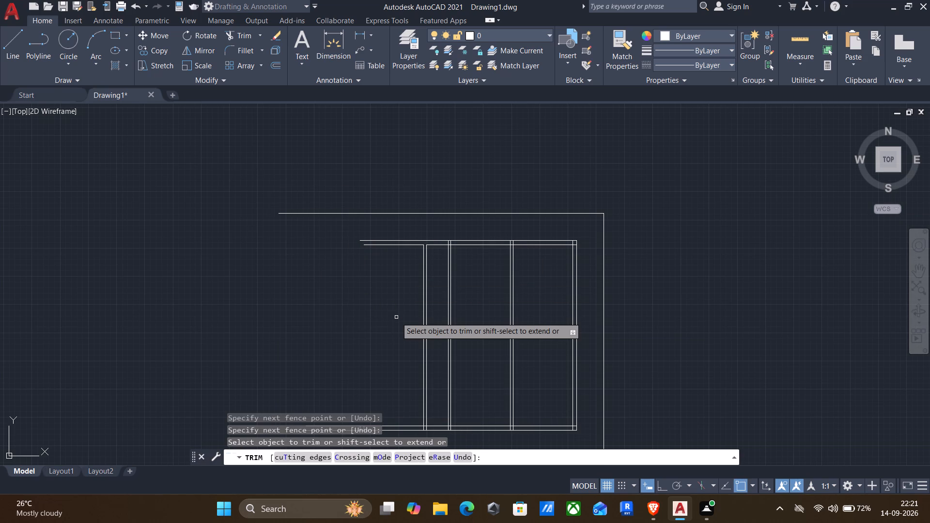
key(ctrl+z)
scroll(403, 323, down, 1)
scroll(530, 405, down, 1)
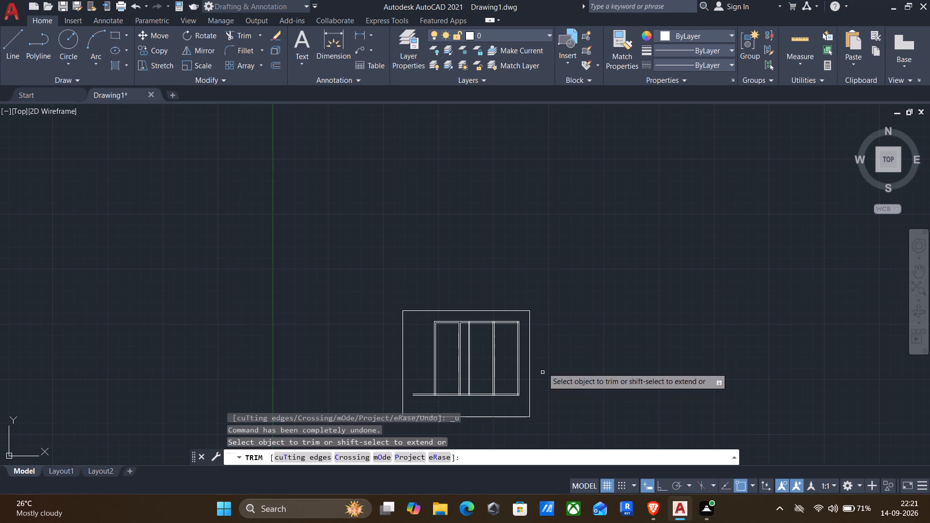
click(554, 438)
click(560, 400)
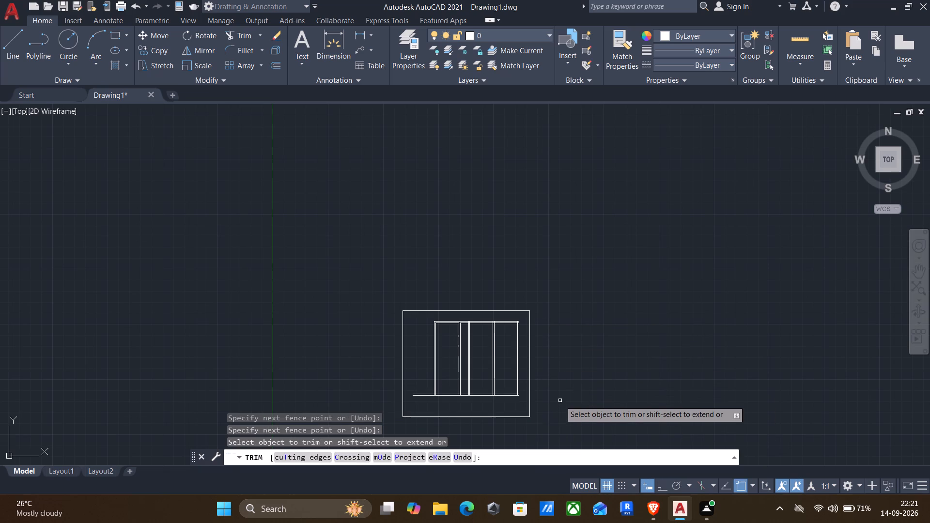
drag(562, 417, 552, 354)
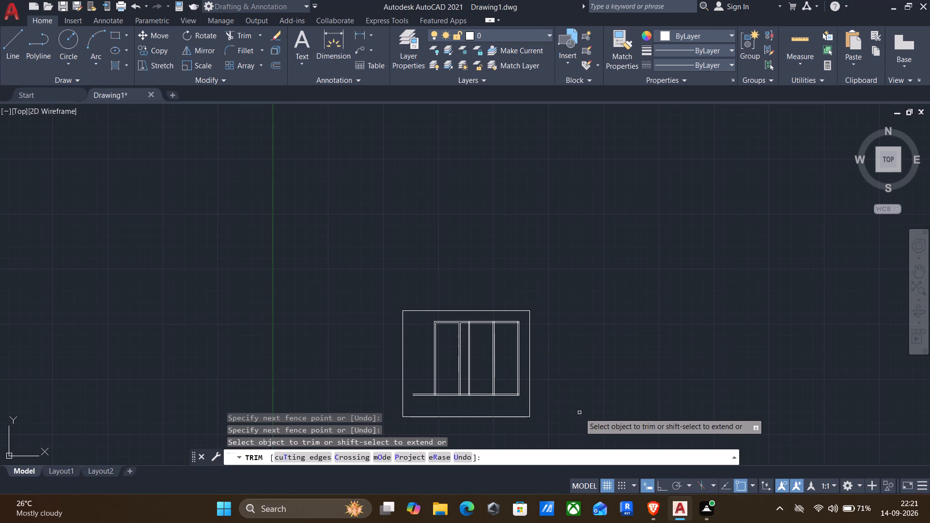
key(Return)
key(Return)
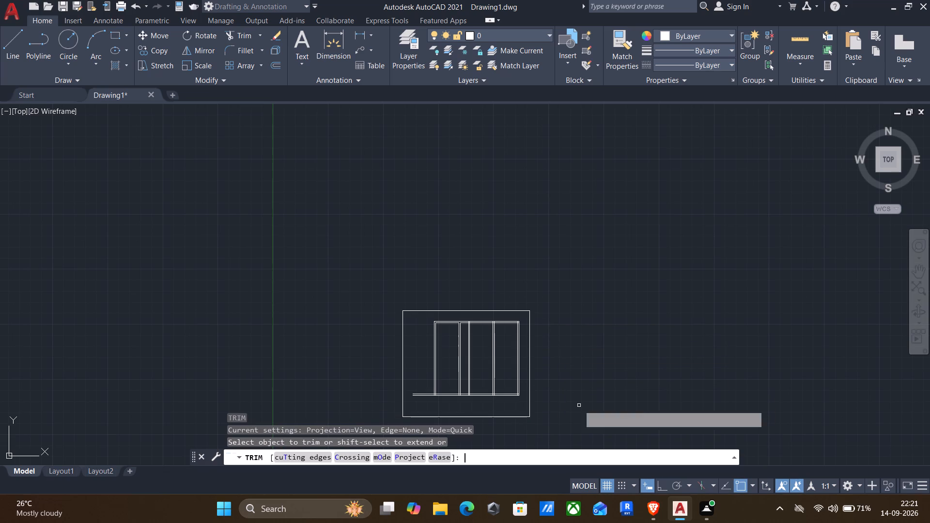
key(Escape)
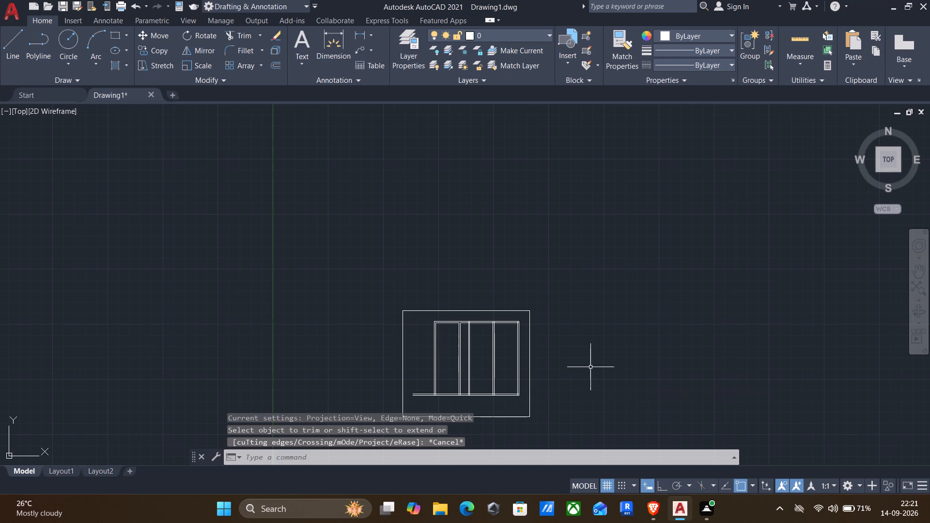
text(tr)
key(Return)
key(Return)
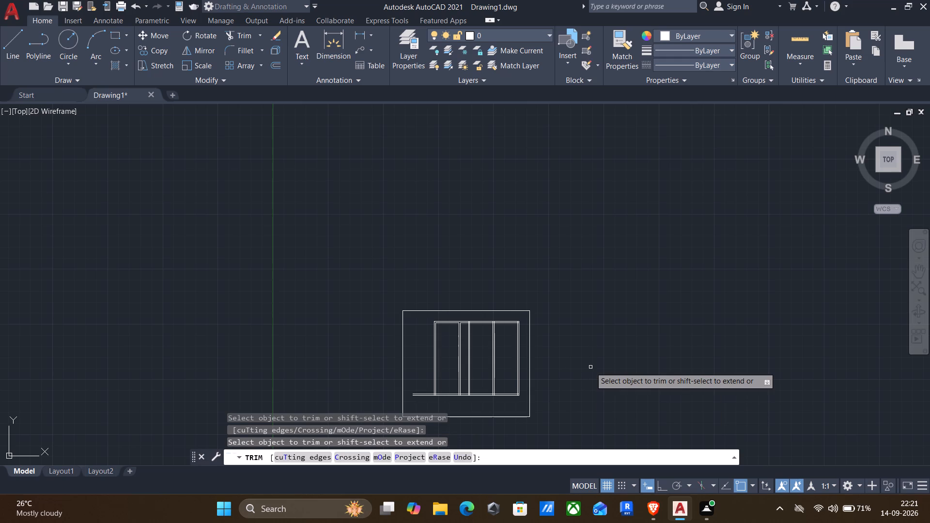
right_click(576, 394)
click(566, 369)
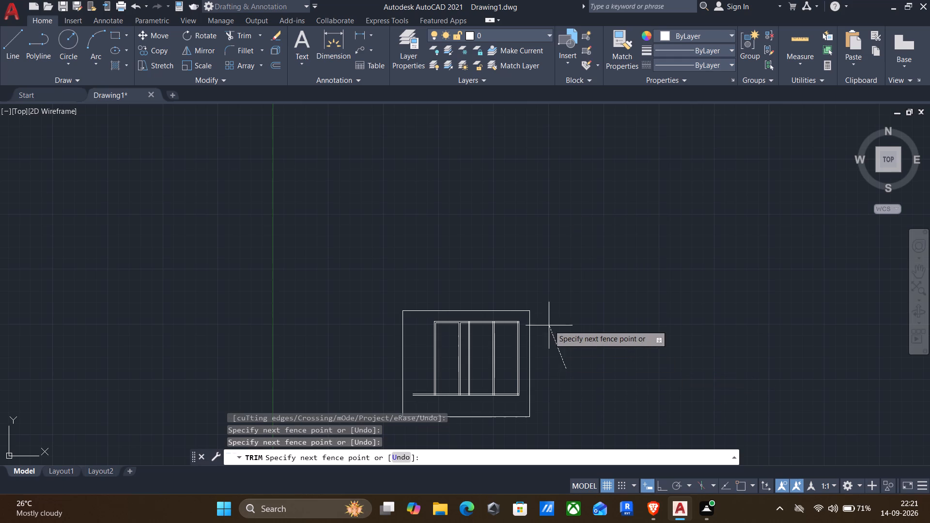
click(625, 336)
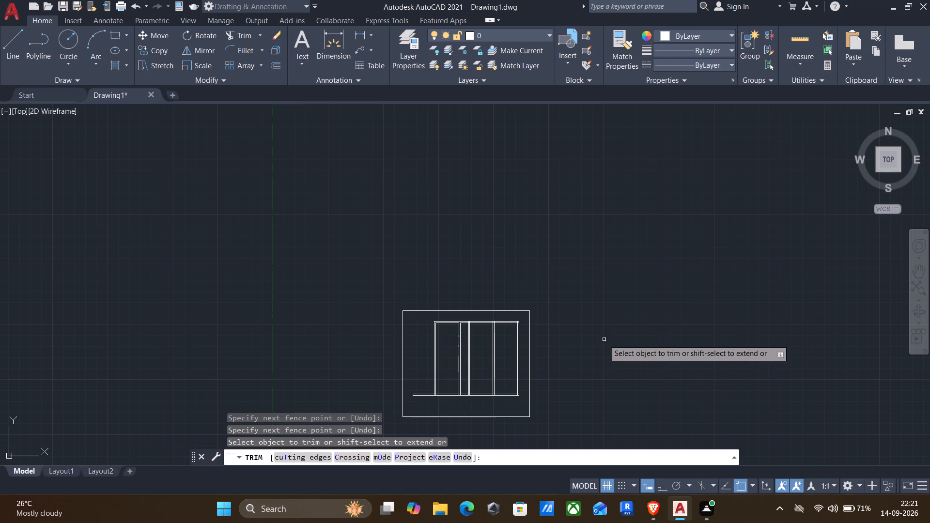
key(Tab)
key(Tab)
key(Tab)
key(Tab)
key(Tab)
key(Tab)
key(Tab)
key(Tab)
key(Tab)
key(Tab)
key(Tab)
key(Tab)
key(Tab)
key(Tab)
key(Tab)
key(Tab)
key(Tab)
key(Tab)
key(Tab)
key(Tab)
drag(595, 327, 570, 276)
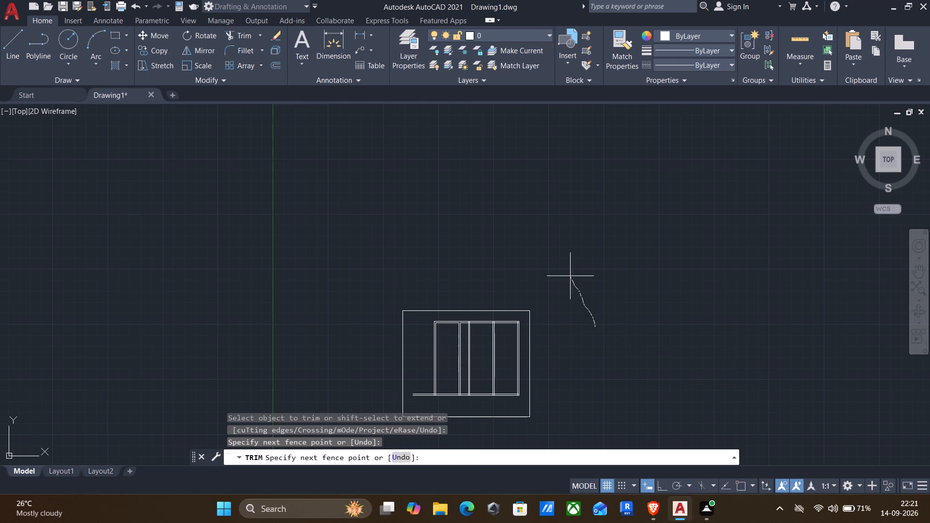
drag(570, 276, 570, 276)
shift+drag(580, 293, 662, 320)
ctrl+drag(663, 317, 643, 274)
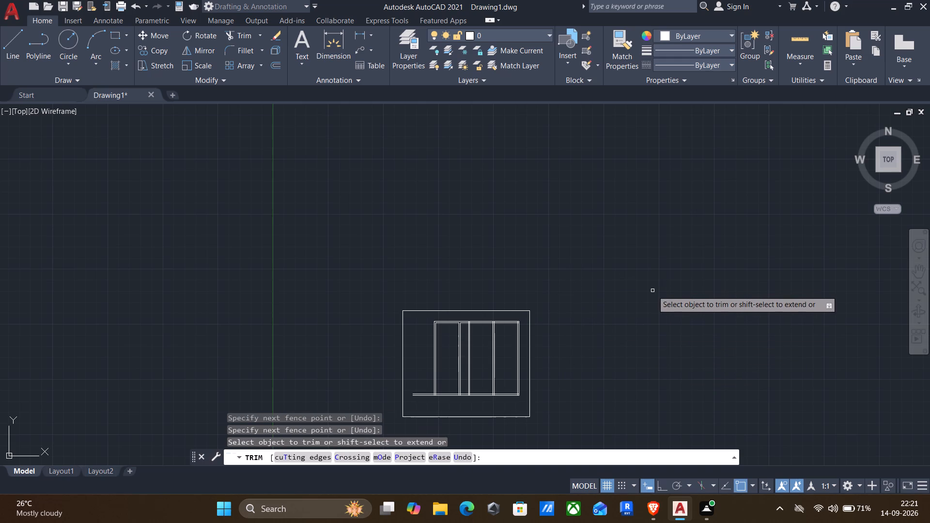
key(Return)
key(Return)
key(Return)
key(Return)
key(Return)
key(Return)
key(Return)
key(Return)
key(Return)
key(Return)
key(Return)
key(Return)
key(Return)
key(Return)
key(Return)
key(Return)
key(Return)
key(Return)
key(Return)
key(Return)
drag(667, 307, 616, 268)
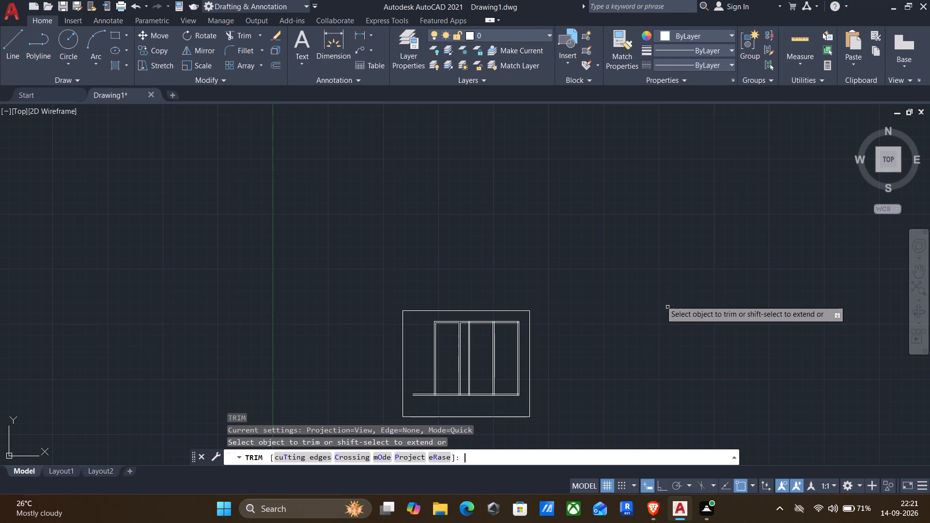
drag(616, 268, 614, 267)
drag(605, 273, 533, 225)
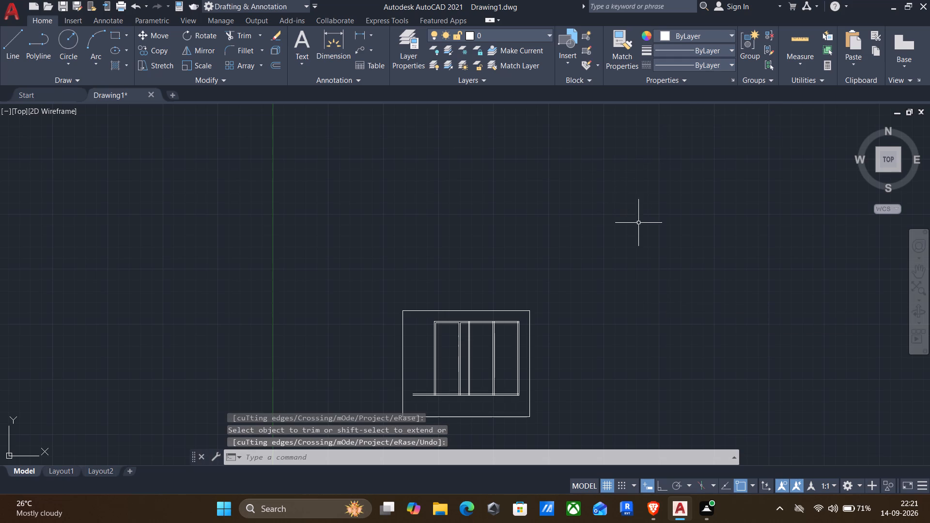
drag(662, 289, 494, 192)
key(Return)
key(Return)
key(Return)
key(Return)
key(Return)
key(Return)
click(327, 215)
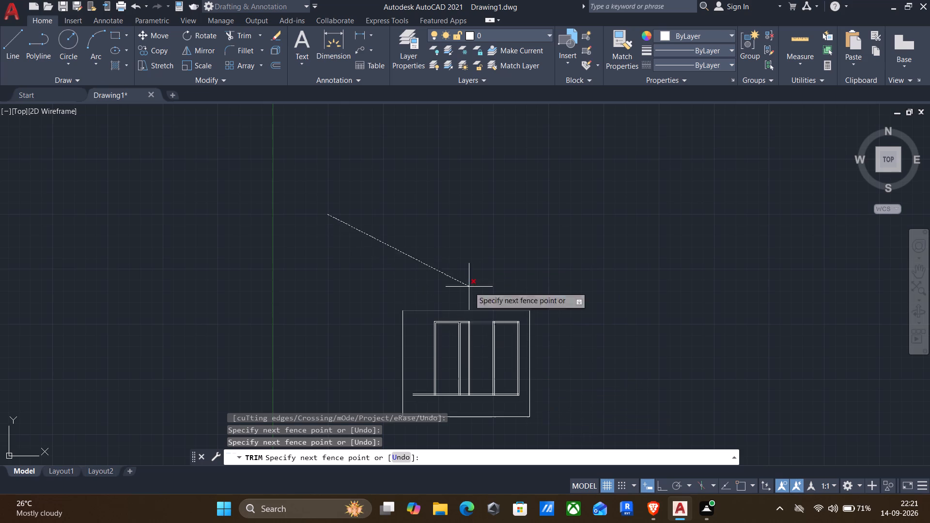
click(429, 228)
Trim the crossing lines where the middle 6" partition meets the top outer wall.
middle_drag(462, 252, 509, 170)
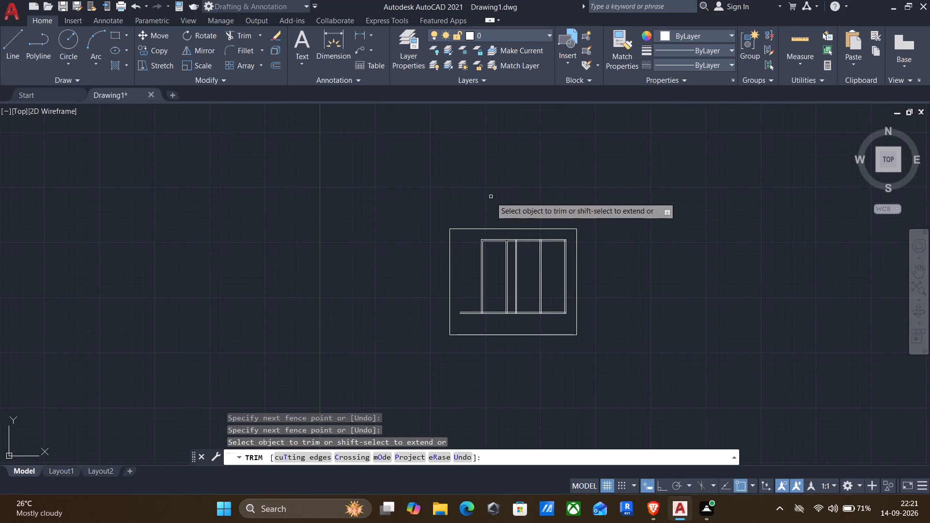
scroll(489, 251, up, 2)
scroll(551, 230, up, 2)
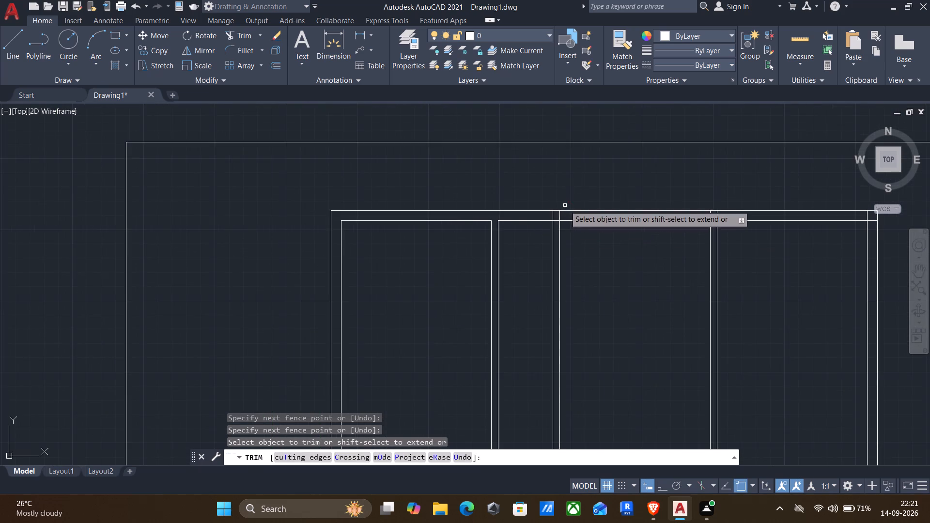
scroll(565, 205, up, 3)
scroll(548, 246, up, 3)
drag(548, 248, 373, 255)
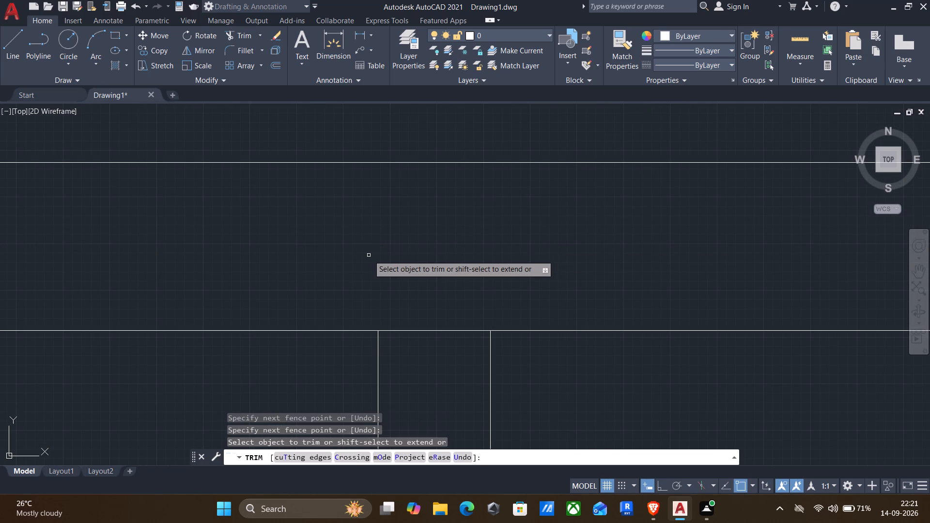
drag(395, 277, 421, 350)
scroll(425, 352, down, 4)
scroll(593, 349, down, 1)
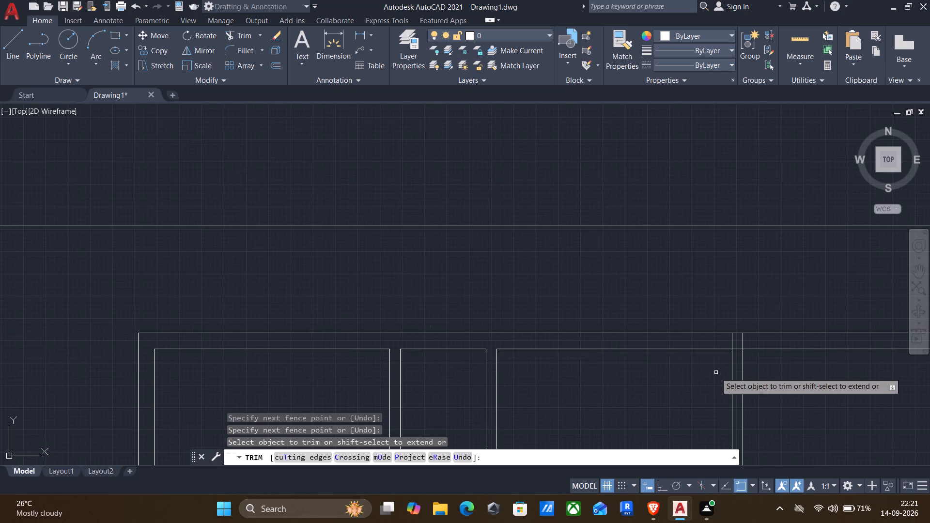
Trim the crossing lines where the rightmost 6" partition meets the top outer wall.
scroll(756, 368, up, 1)
scroll(769, 314, up, 3)
drag(672, 354, 496, 365)
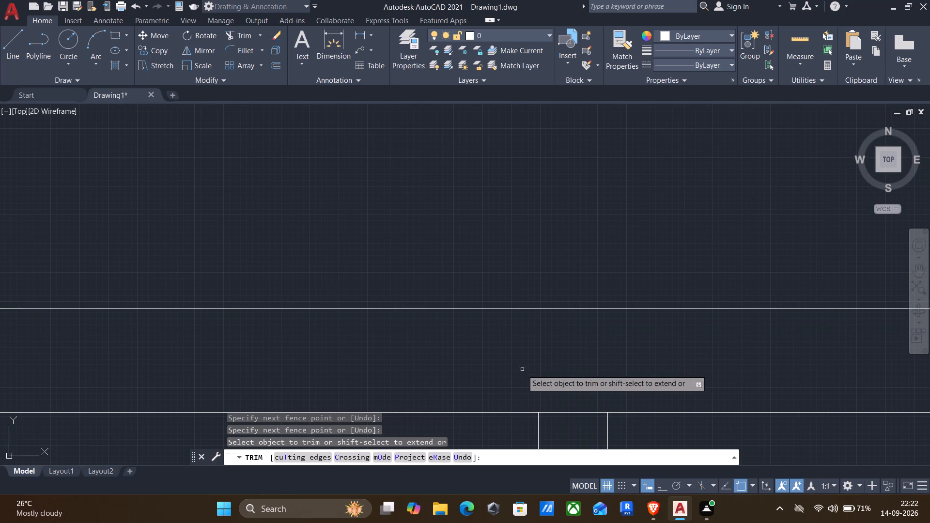
drag(563, 424, 564, 384)
scroll(564, 383, down, 3)
scroll(672, 370, down, 2)
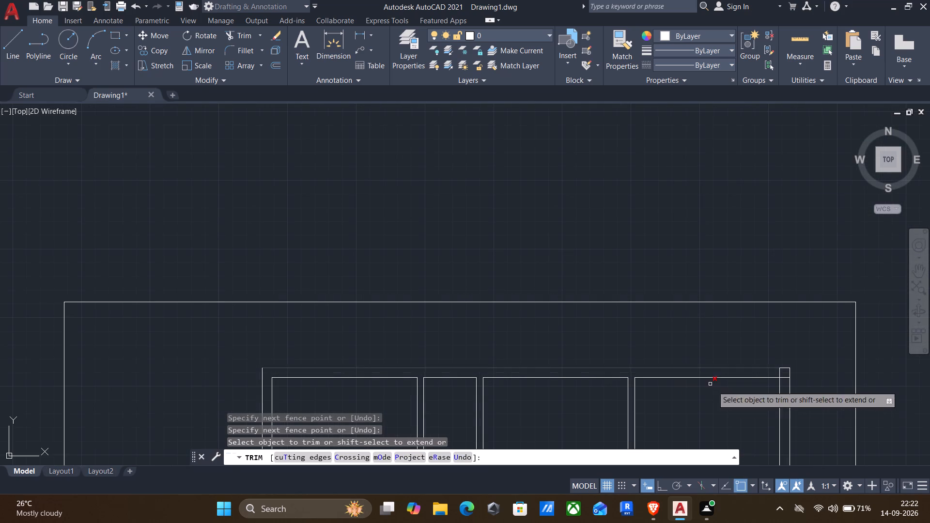
Trim the overlapping inner wall lines at the building's top-right corner.
scroll(795, 373, up, 3)
scroll(751, 385, up, 3)
drag(788, 423, 648, 321)
scroll(642, 325, down, 3)
scroll(607, 398, down, 3)
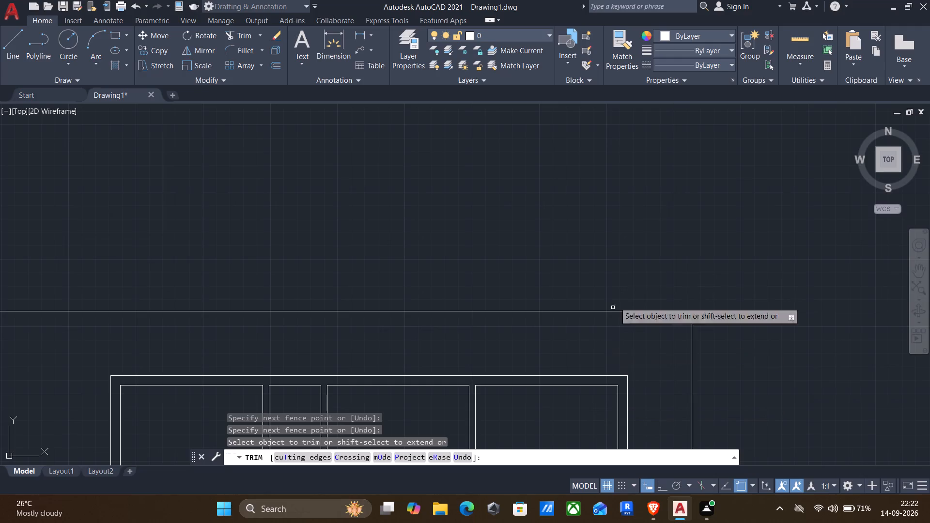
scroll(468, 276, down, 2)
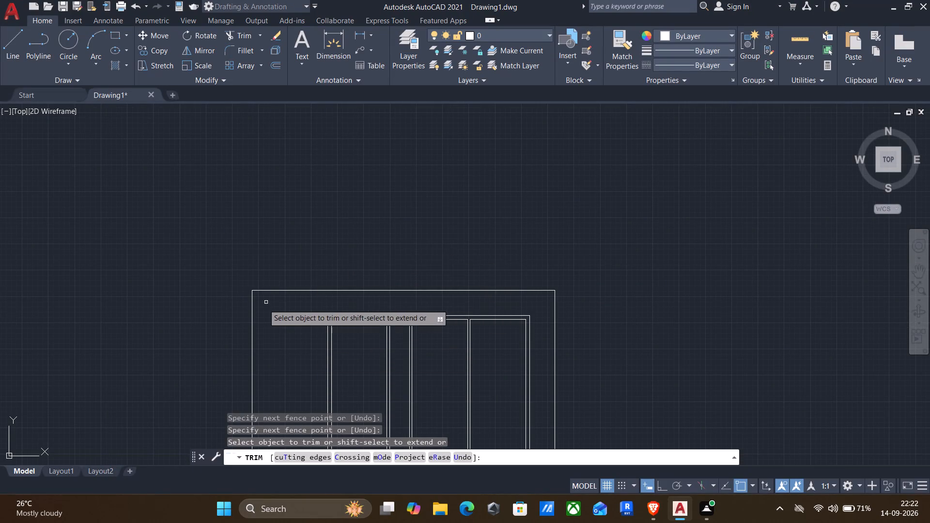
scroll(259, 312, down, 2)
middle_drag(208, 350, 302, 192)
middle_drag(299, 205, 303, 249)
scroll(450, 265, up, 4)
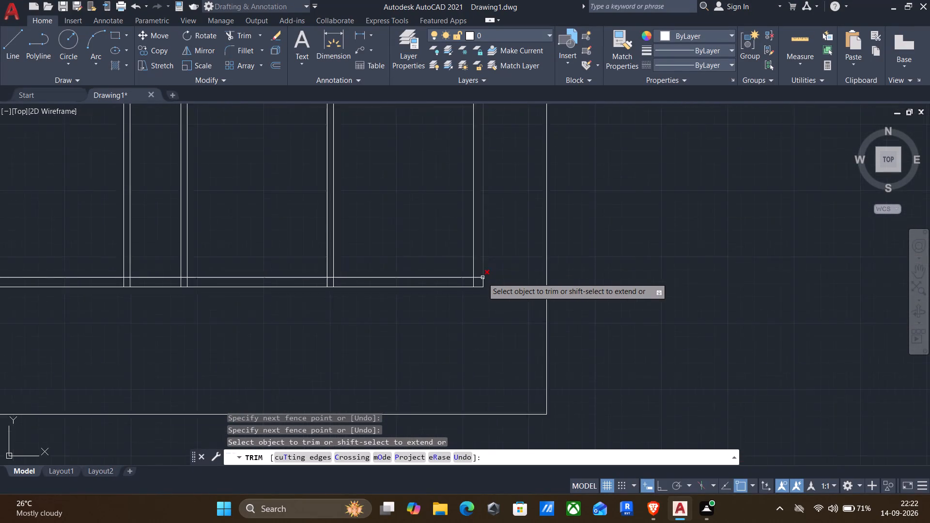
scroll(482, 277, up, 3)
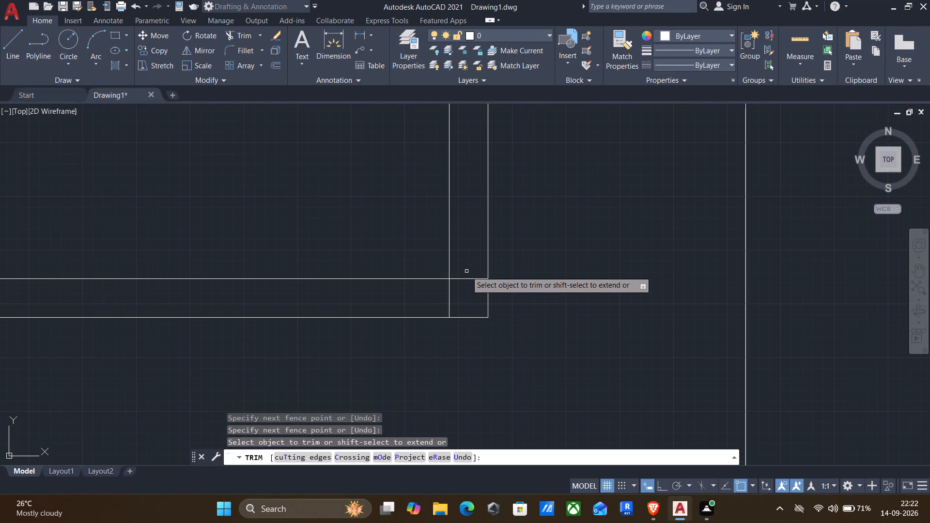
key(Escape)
Offset the rightmost room's top inner wall line 15' downward, and offset that new line 9" further down to form a cross wall.
scroll(467, 269, down, 4)
middle_drag(364, 153, 368, 355)
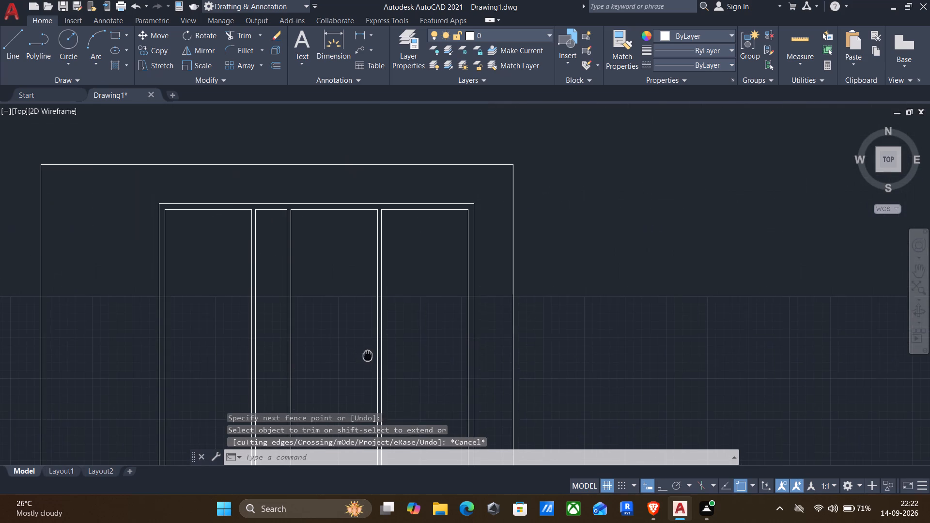
key(o)
key(Return)
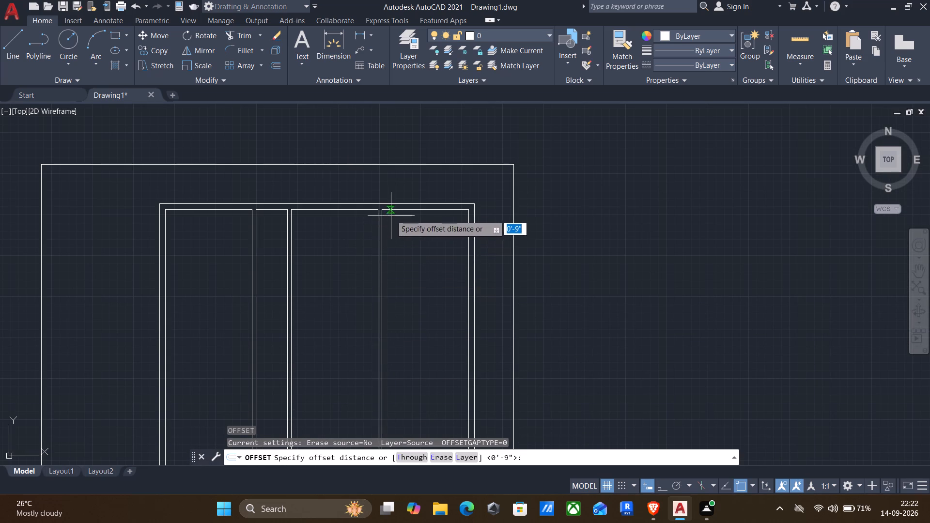
click(392, 215)
click(397, 264)
click(403, 209)
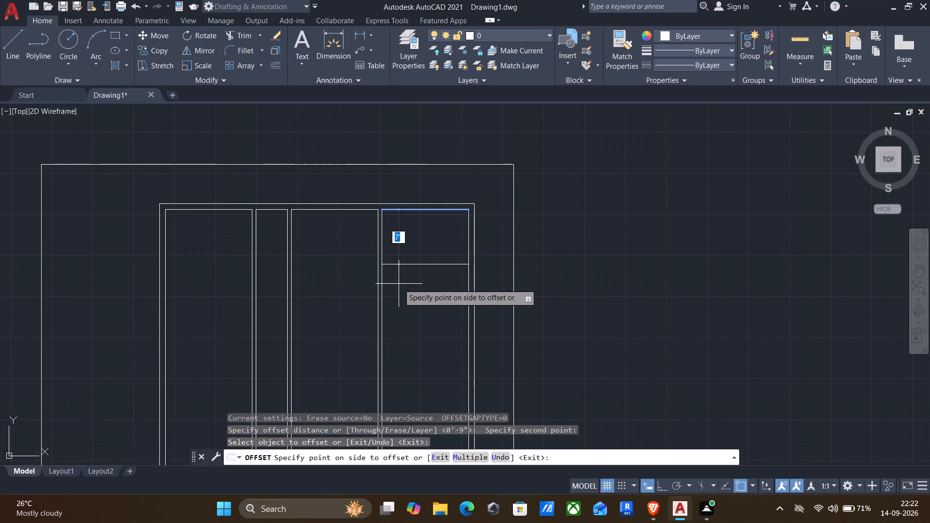
text(15')
key(Return)
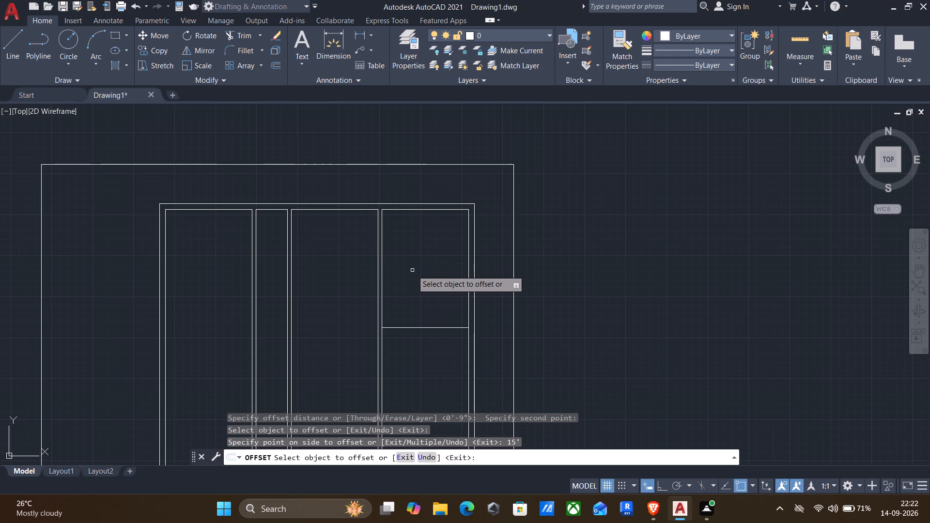
click(400, 327)
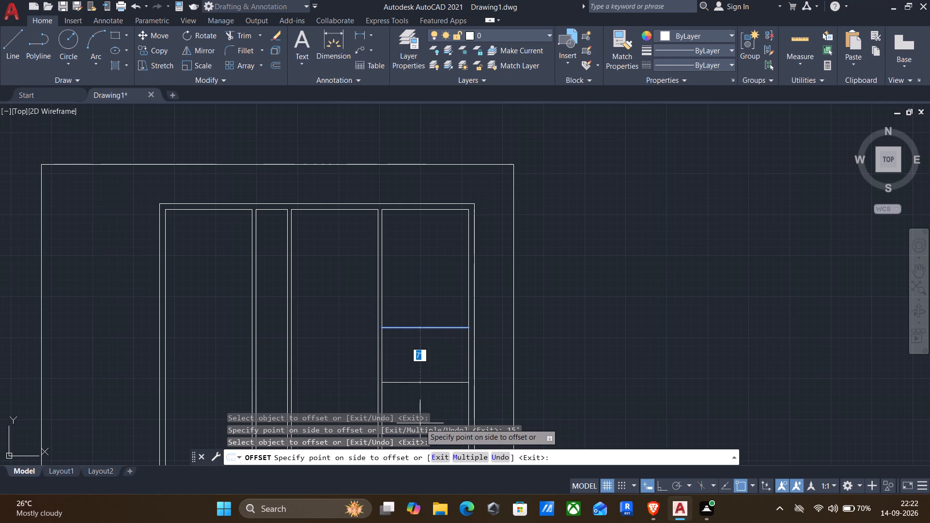
key(9)
key(shift+quotedbl)
key(Return)
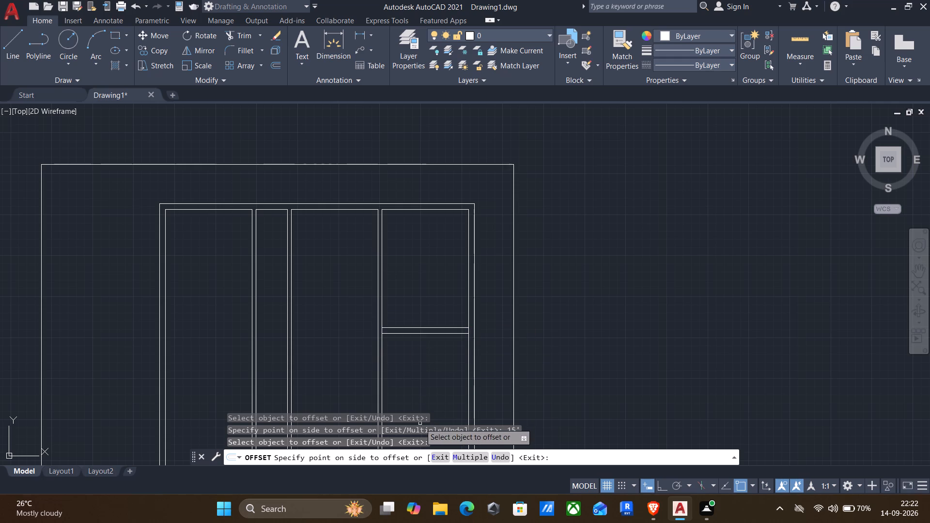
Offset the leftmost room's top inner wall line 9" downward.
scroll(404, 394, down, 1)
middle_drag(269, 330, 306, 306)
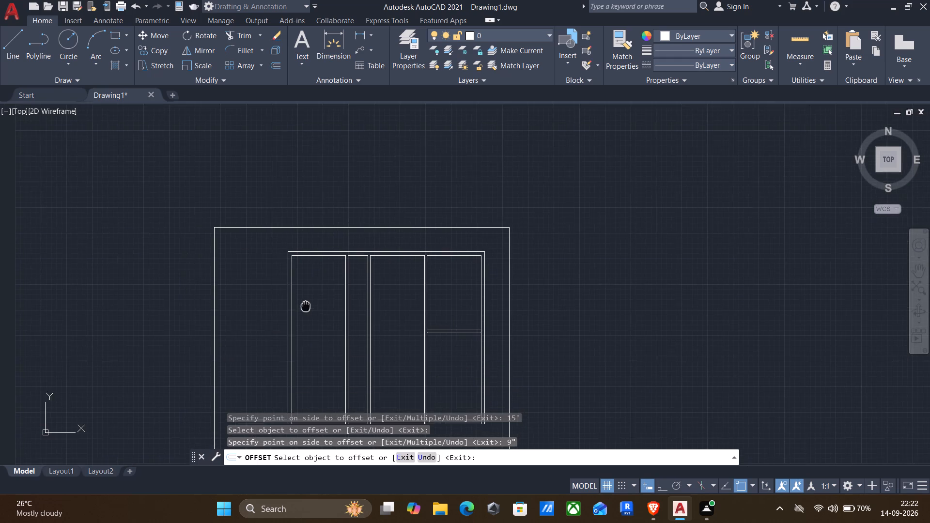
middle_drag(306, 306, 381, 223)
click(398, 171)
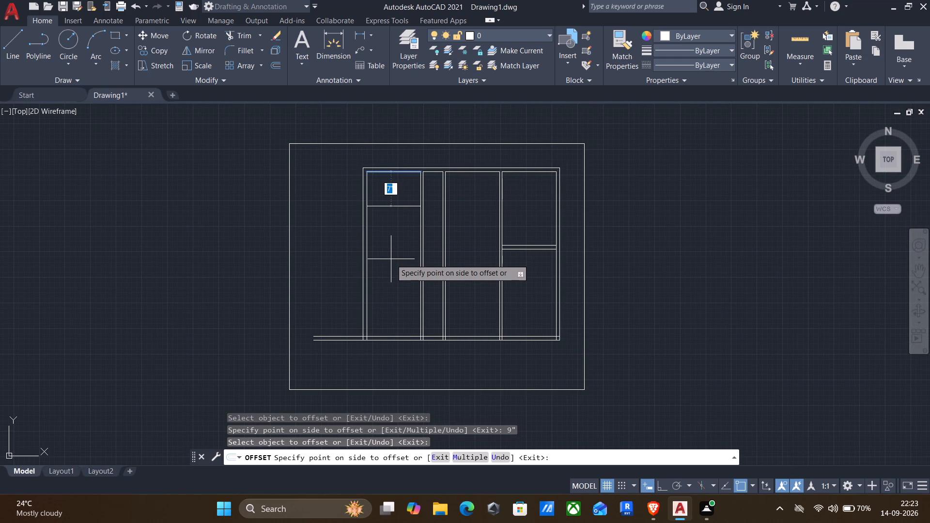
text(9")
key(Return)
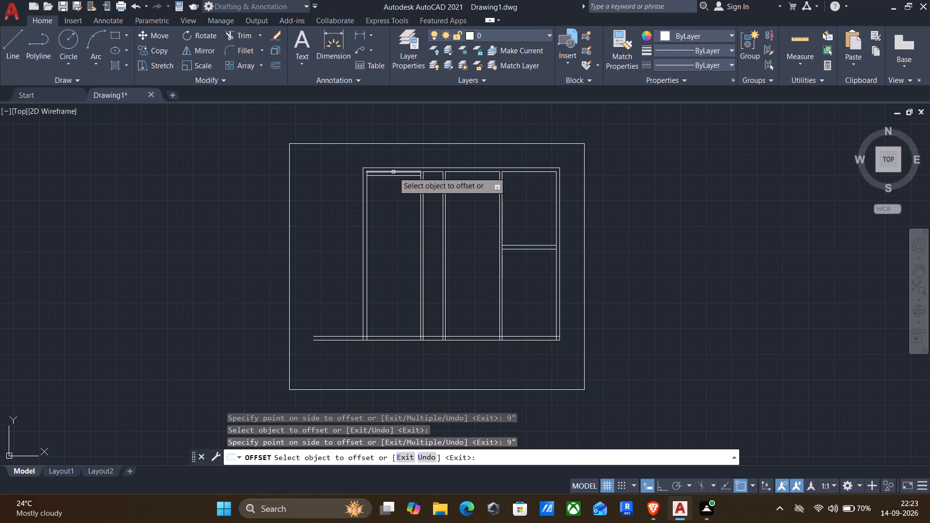
Offset the leftmost room's top inner wall line 15' downward, and offset that new line 9" further down to form a cross wall.
click(393, 172)
key(9)
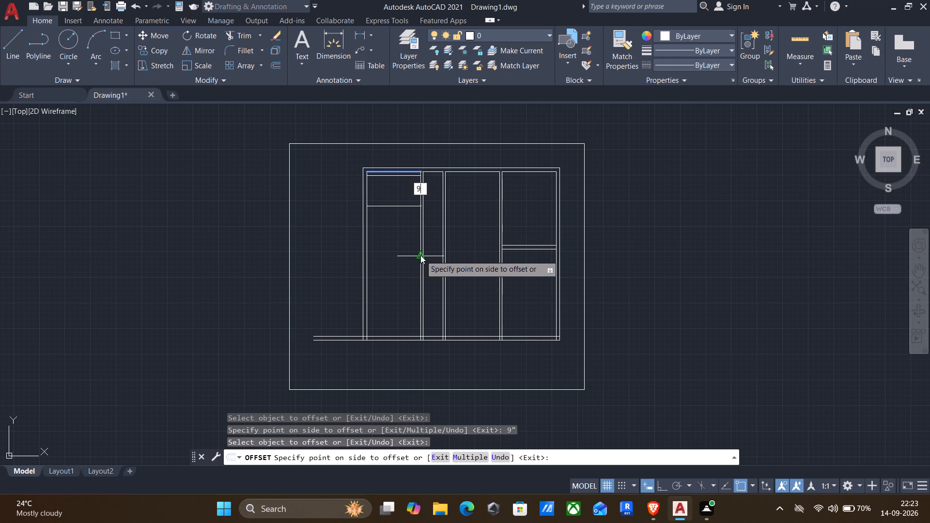
key(BackSpace)
text(15')
key(Return)
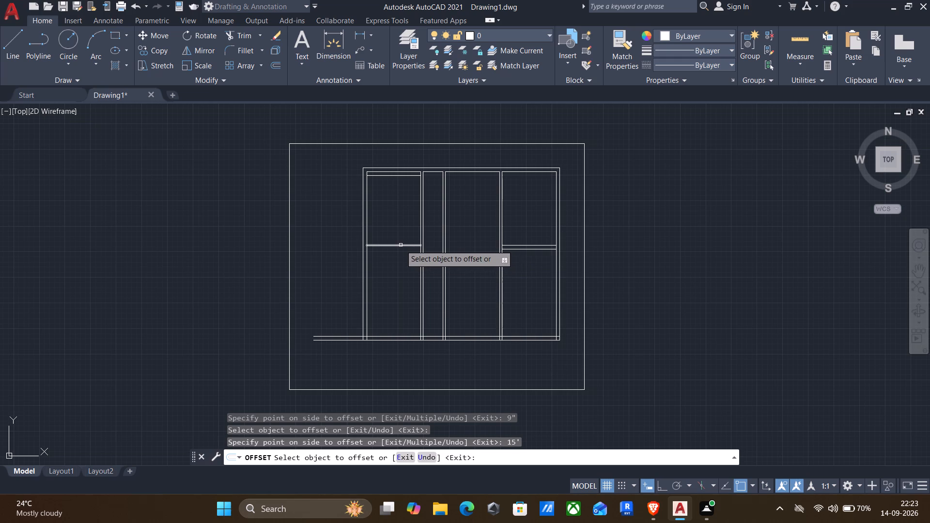
click(399, 246)
text(9")
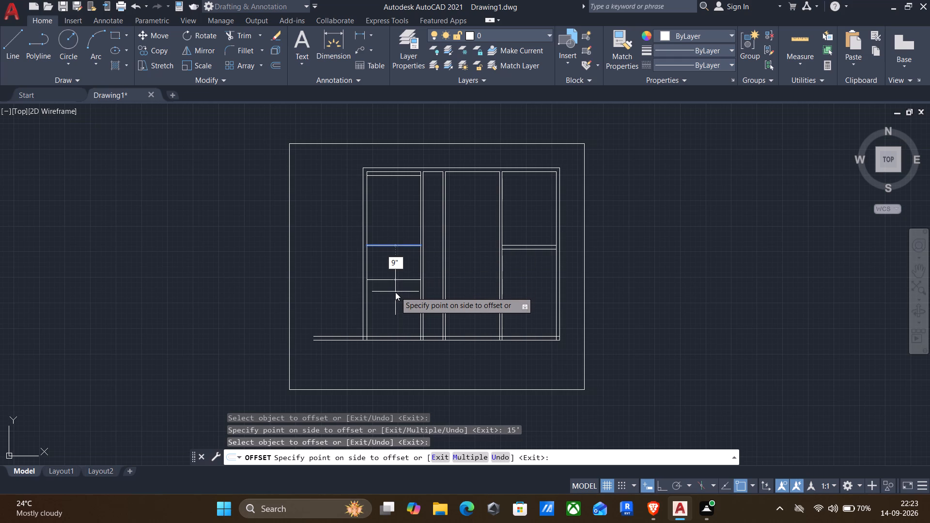
key(Return)
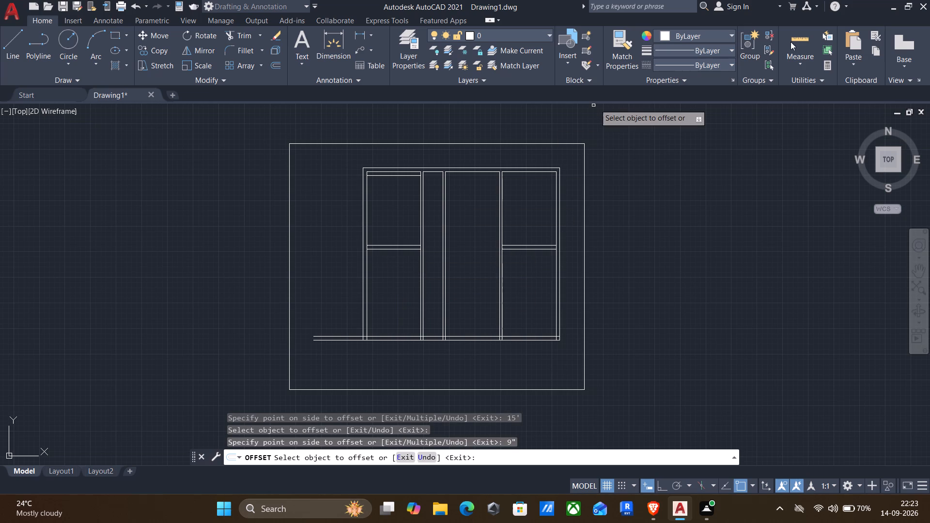
Measure the width and height of the room below the leftmost cross wall.
click(793, 39)
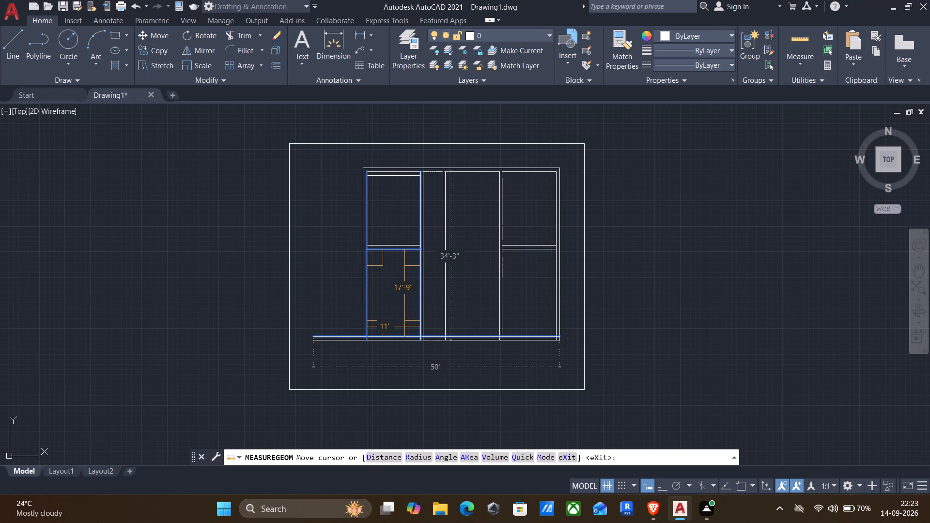
key(Escape)
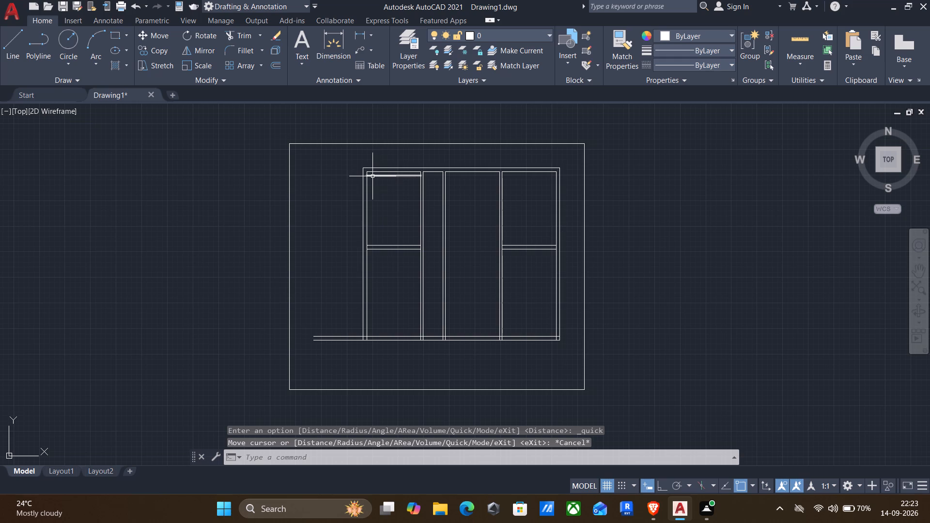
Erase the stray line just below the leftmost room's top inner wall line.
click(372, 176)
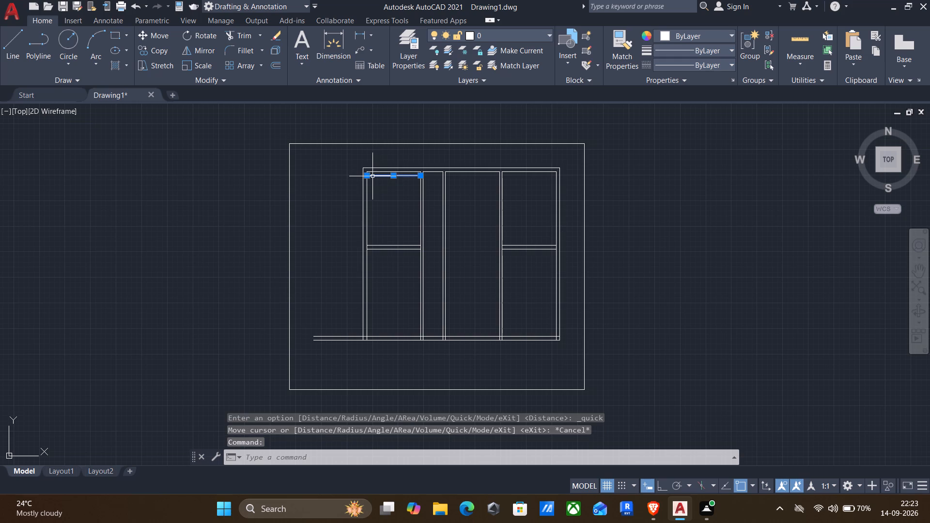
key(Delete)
Offset the plot's left boundary 5' inward, and offset that new line 9" further inward to form an outer wall.
key(o)
key(Return)
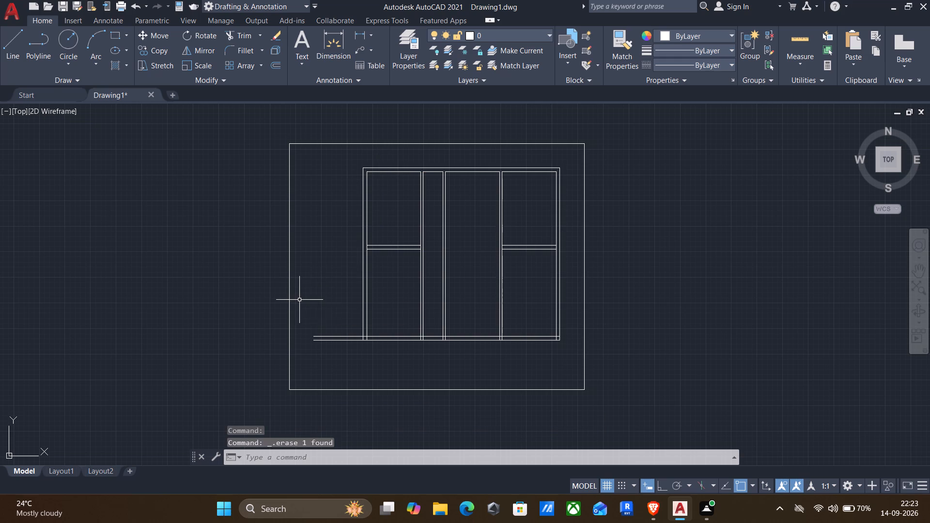
click(286, 315)
click(301, 296)
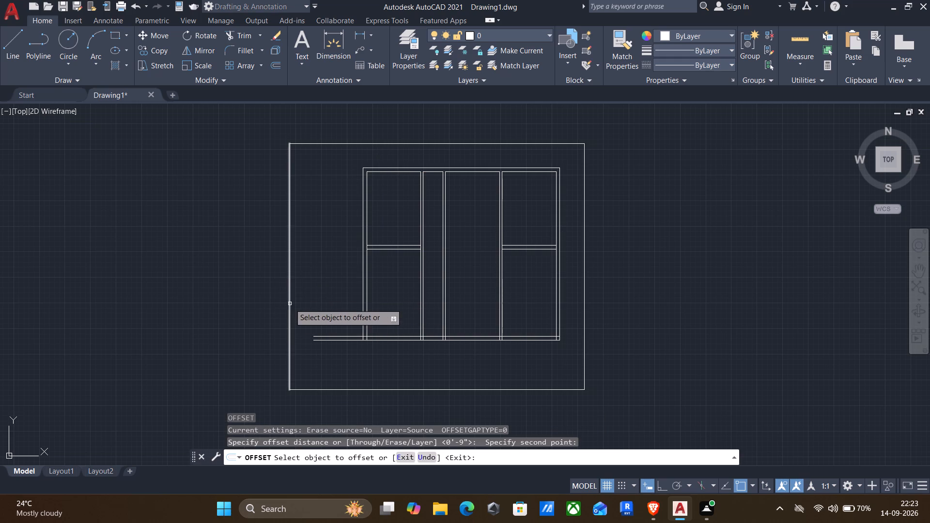
click(290, 303)
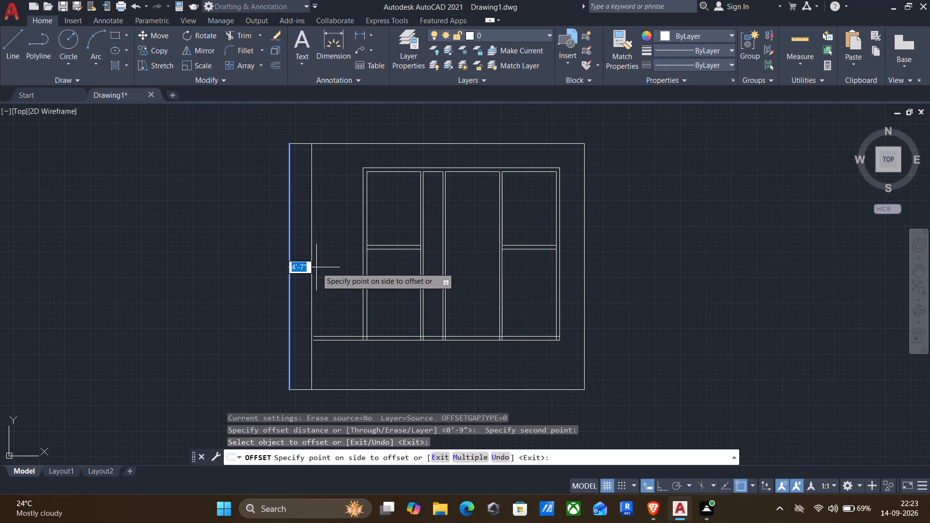
text(5')
key(Return)
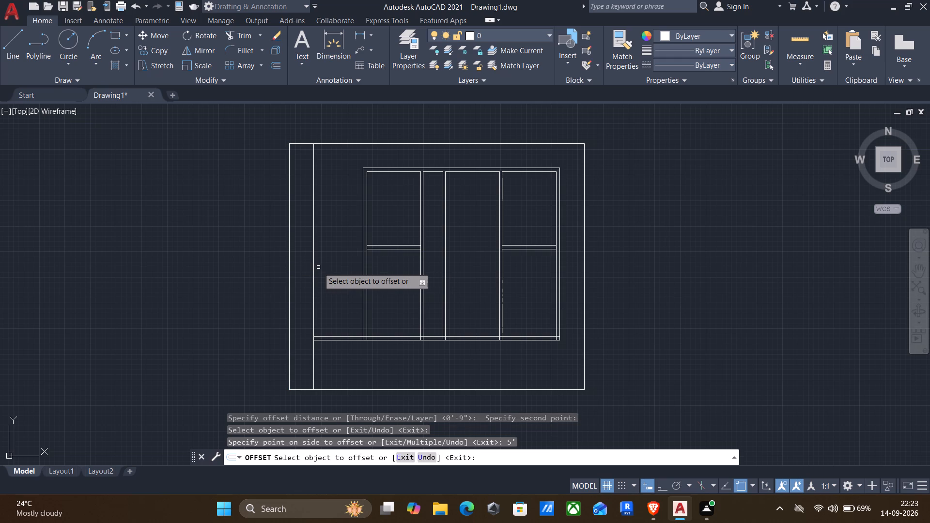
click(315, 270)
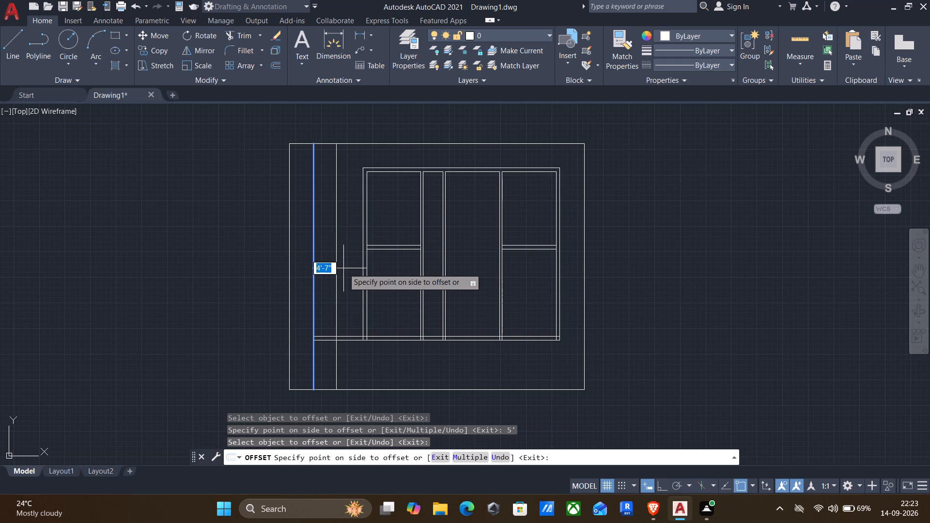
text(9")
key(Return)
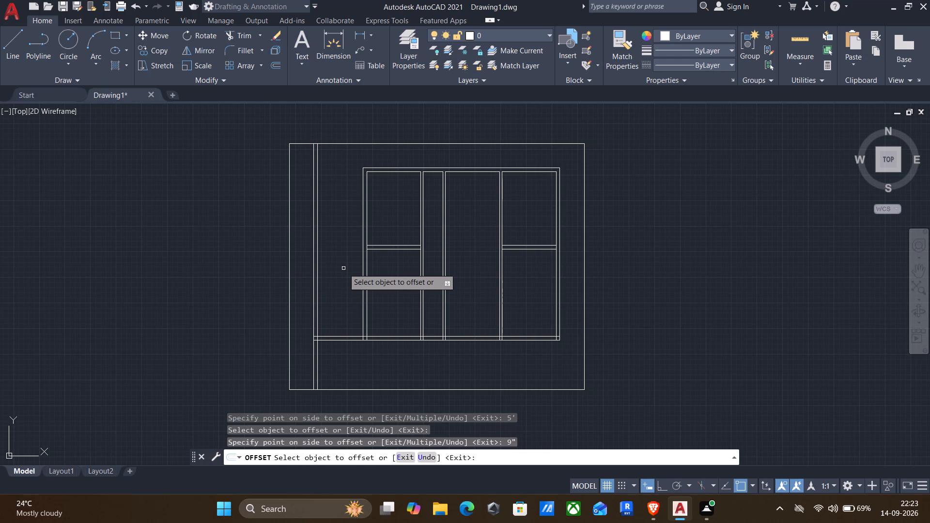
key(Escape)
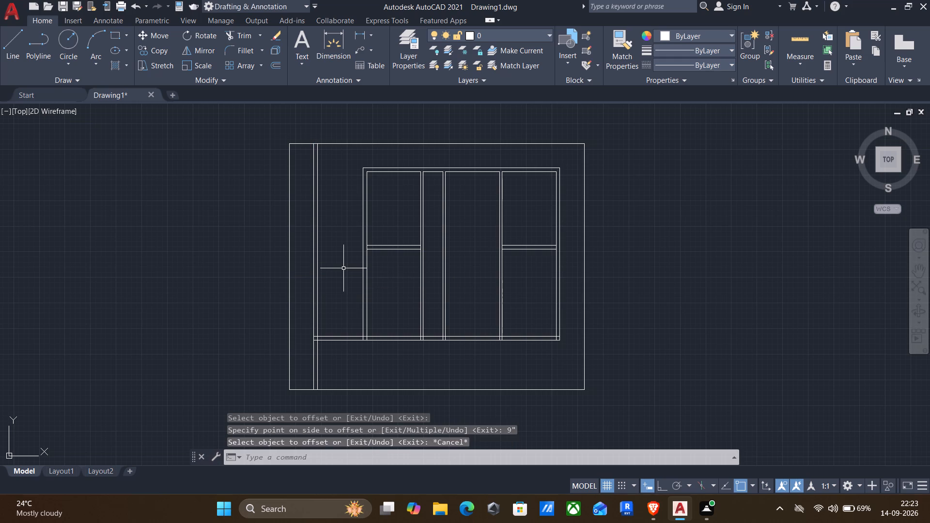
Fillet the new left outer wall's two lines with the leftmost cross wall's two lines to form a square corner.
key(f)
key(Return)
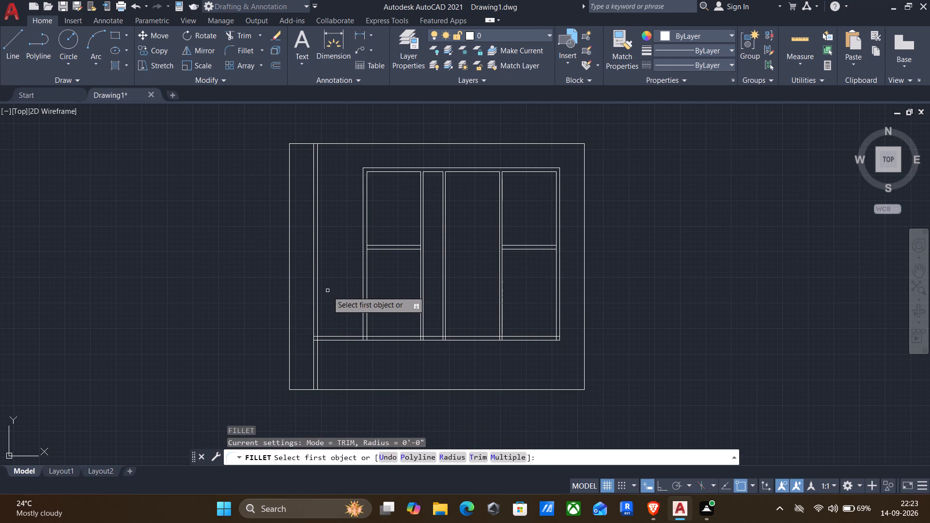
click(318, 306)
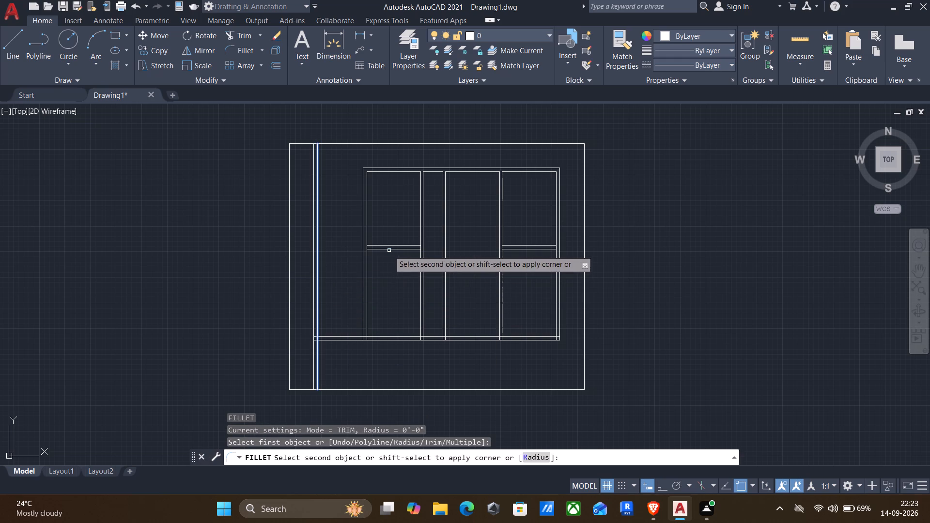
click(389, 250)
key(Return)
click(311, 322)
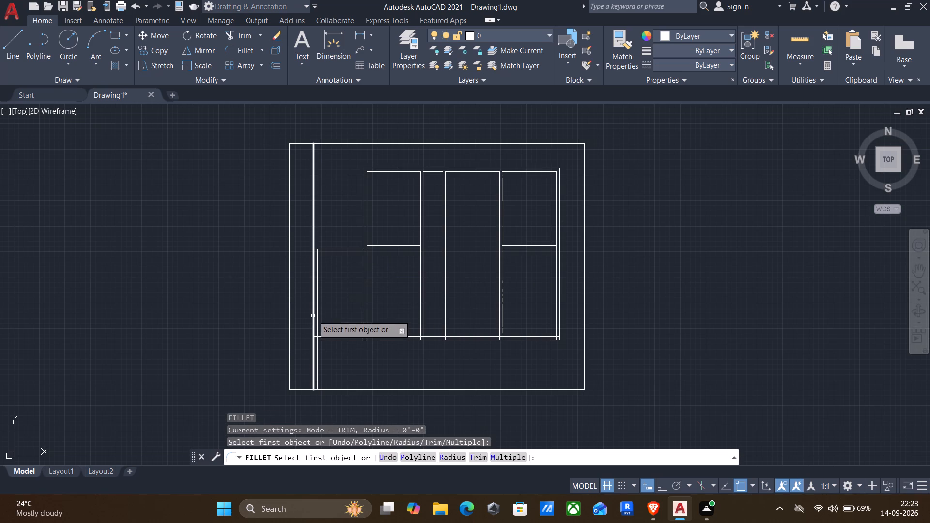
click(313, 315)
click(376, 246)
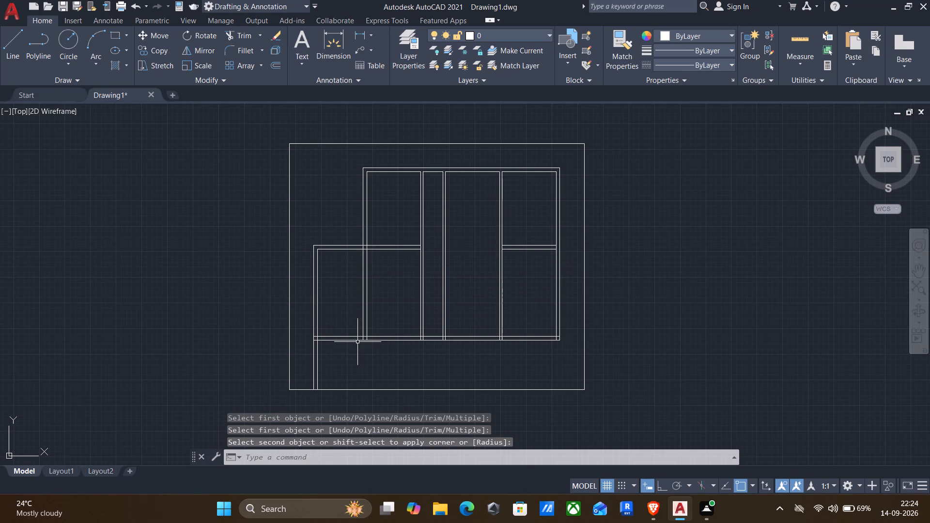
Trim the new left outer wall's overhang below the bottom wall and the overlapping inner lines at their corner.
text(tr)
key(Return)
drag(336, 366, 333, 366)
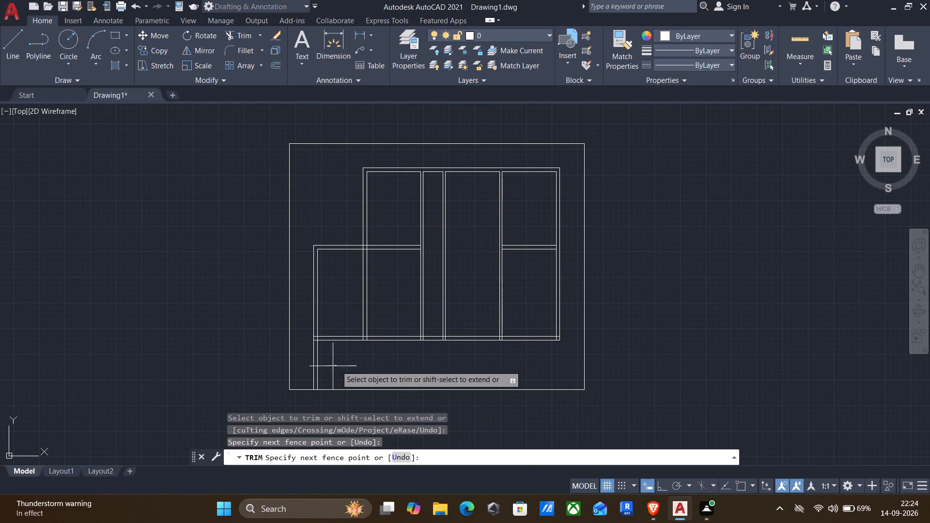
drag(333, 366, 306, 371)
scroll(309, 338, up, 3)
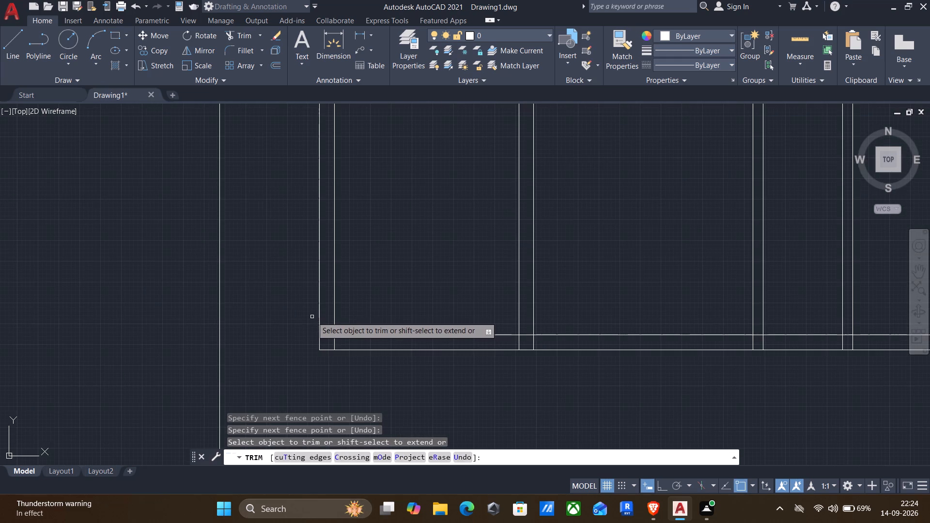
scroll(325, 326, up, 2)
drag(333, 333, 350, 361)
scroll(358, 356, down, 3)
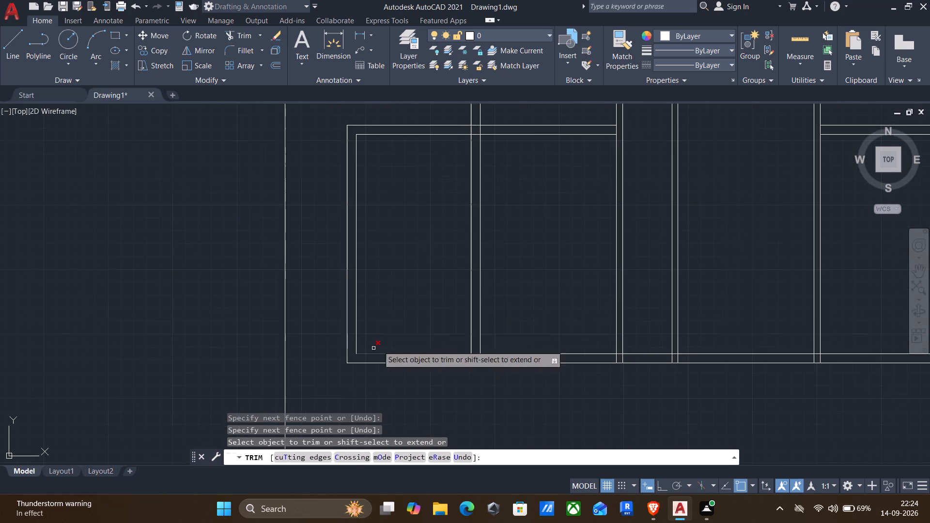
Trim the leftmost upright wall where it crosses the lower-left room, including its stubs inside the bottom wall.
drag(488, 291, 459, 299)
scroll(470, 348, up, 2)
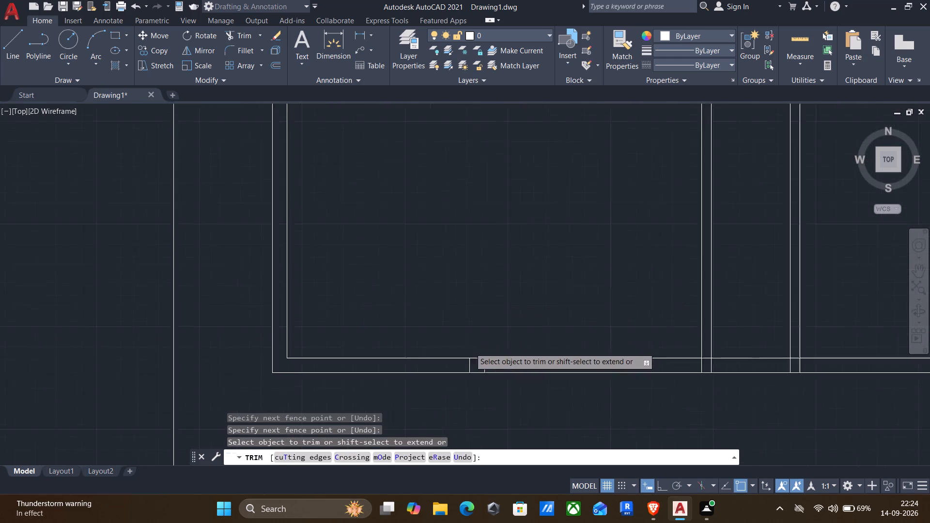
scroll(470, 348, up, 1)
drag(528, 388, 437, 391)
scroll(426, 380, down, 3)
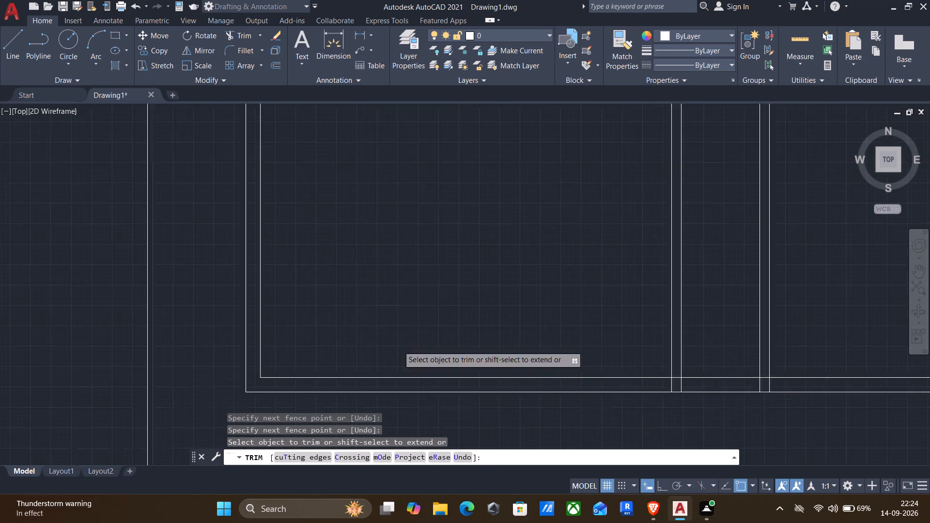
Trim the overlapping lines where the leftmost upright wall meets the lower-left room's top wall to leave a clean T-junction.
scroll(445, 143, up, 3)
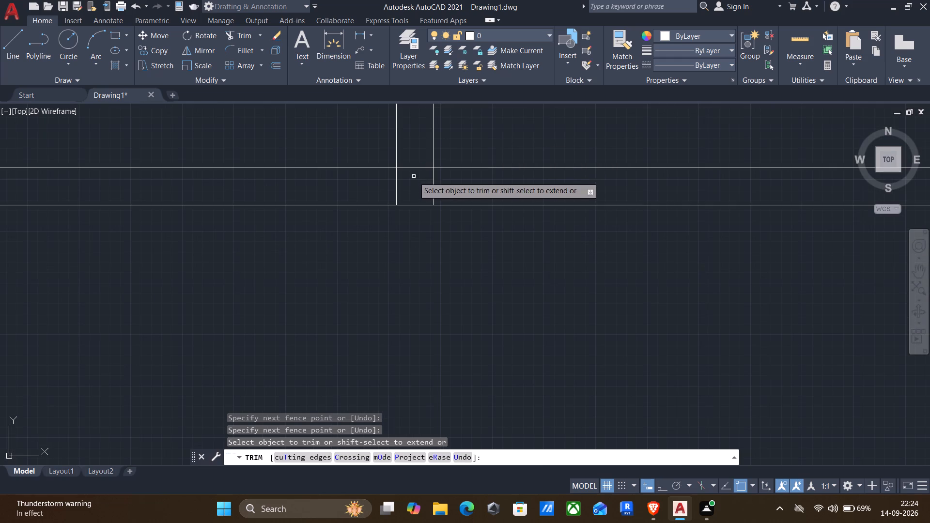
click(425, 165)
click(424, 176)
drag(438, 178, 349, 186)
scroll(346, 192, down, 3)
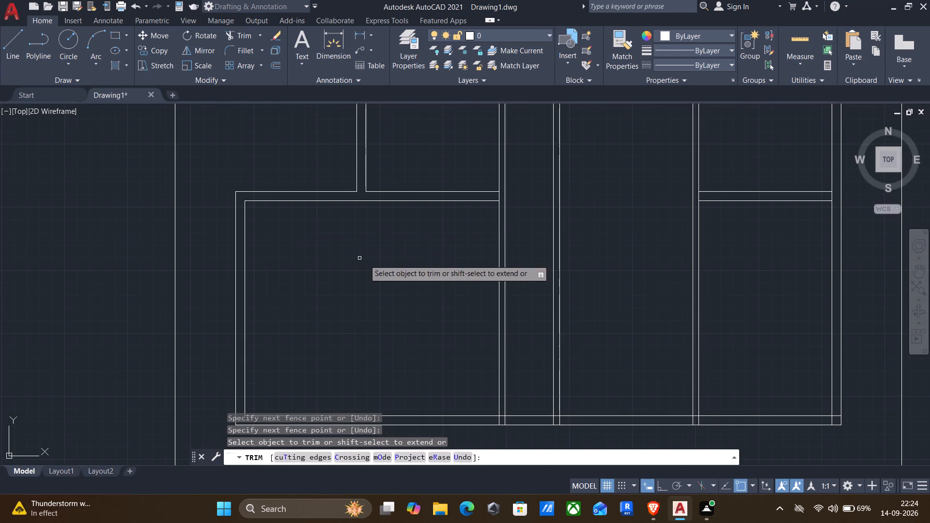
Measure the lower-left room's inside width and height.
click(793, 38)
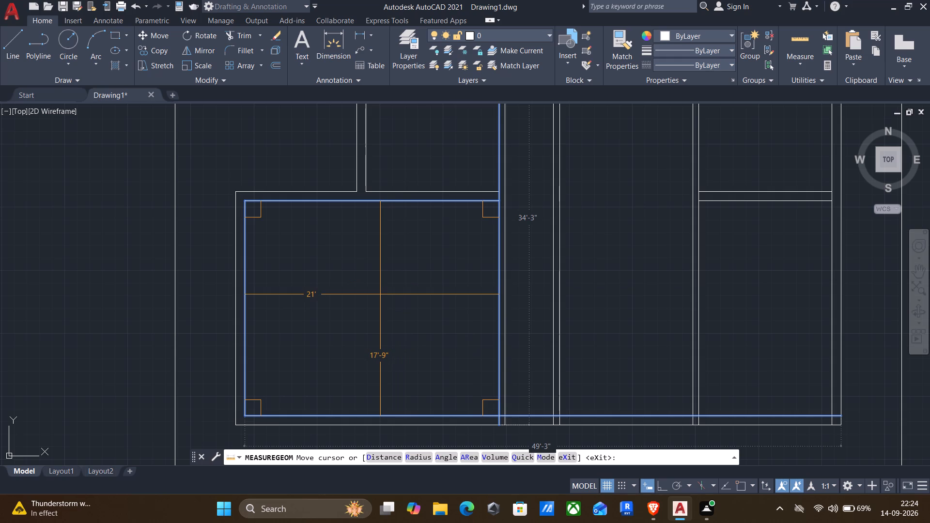
key(Escape)
Extend the lower-left room's top inner wall line to the far face of the adjoining partition.
text(ex)
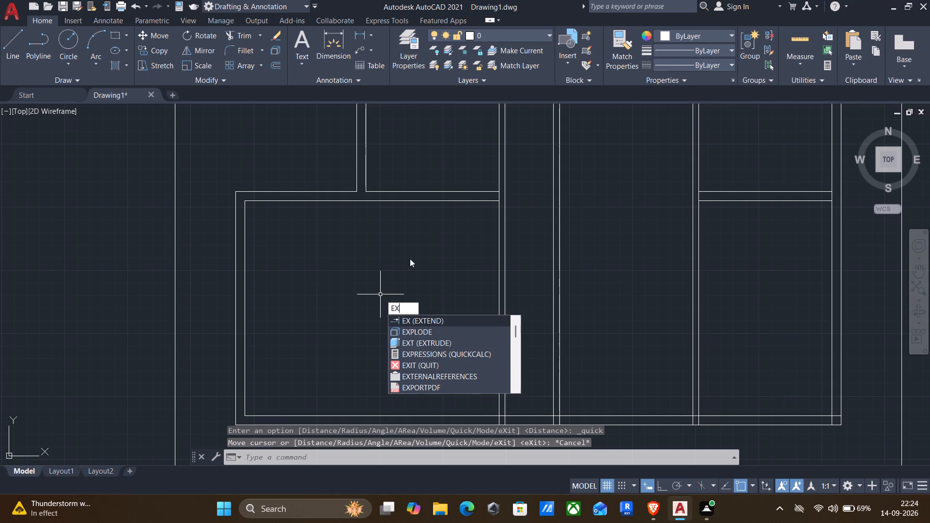
key(Return)
click(445, 201)
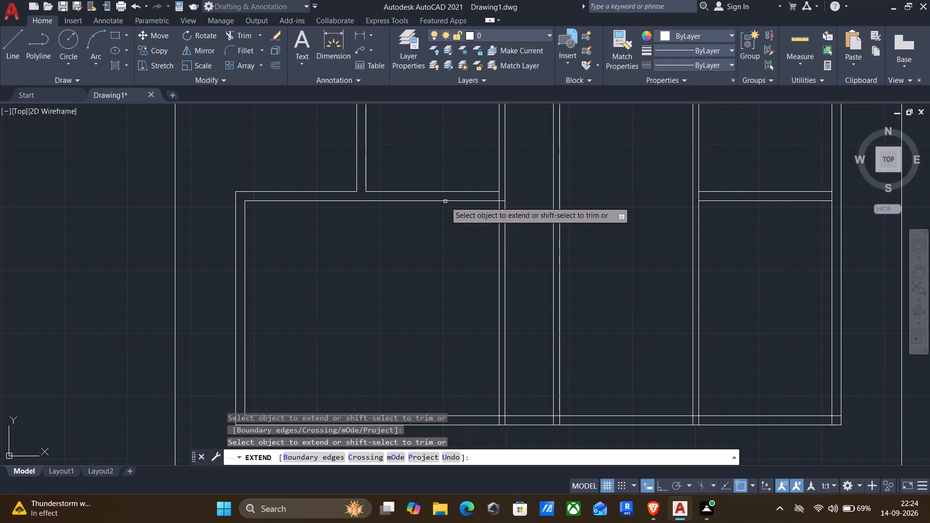
scroll(511, 255, down, 2)
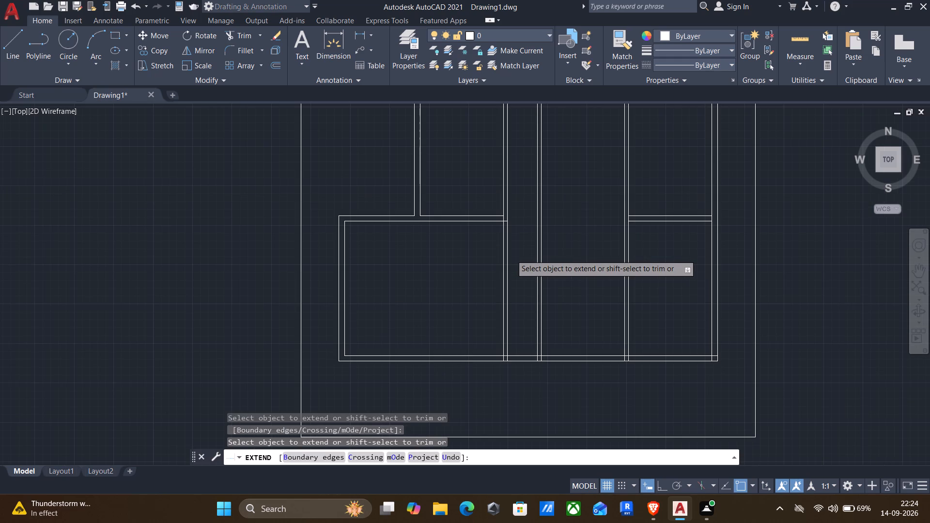
key(Escape)
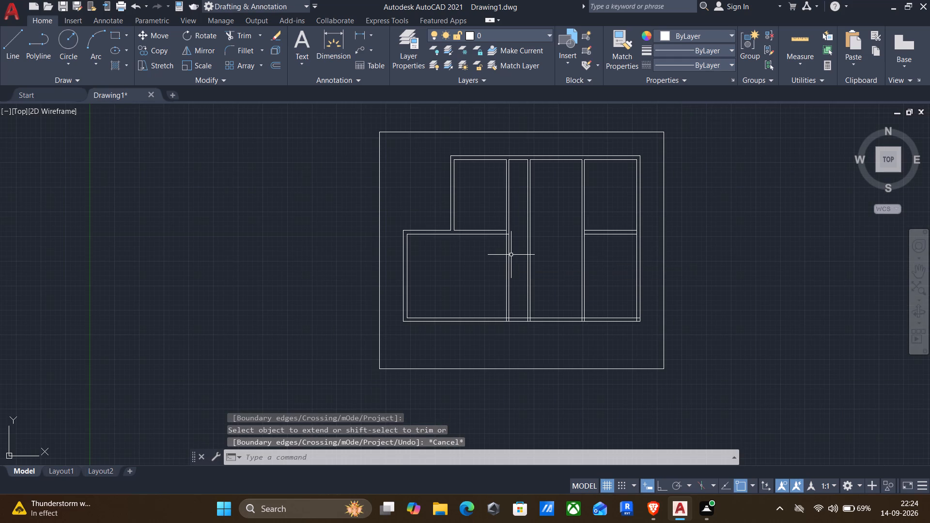
Trim away the partition between the lower-left room and the narrow passage, below the cross wall.
text(tr)
key(Return)
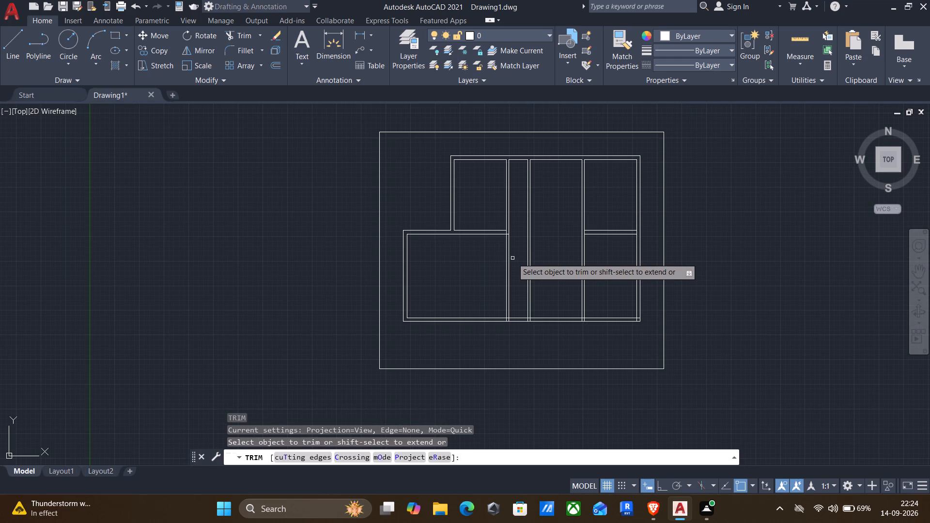
drag(512, 258, 495, 275)
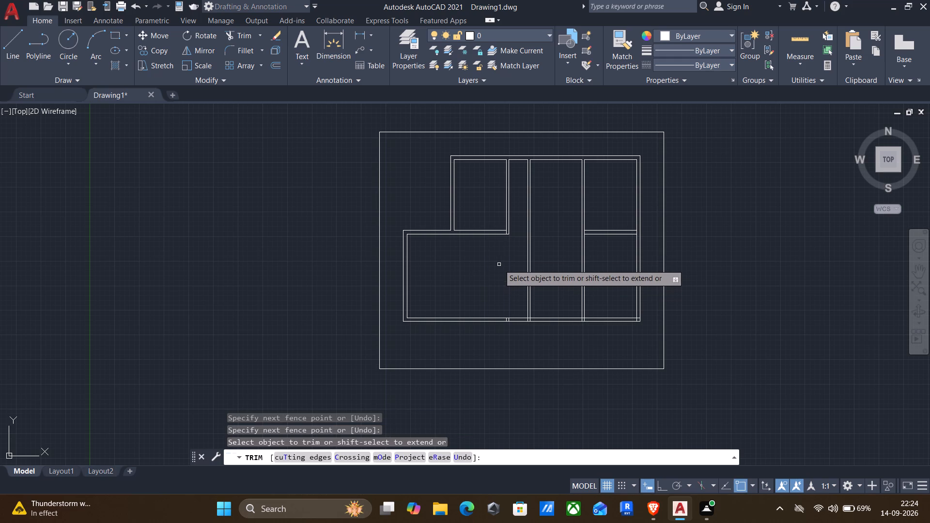
key(Escape)
Offset the narrow passage's top inner wall line 7' down, and offset that new line 6" further to form a partition.
key(o)
key(Return)
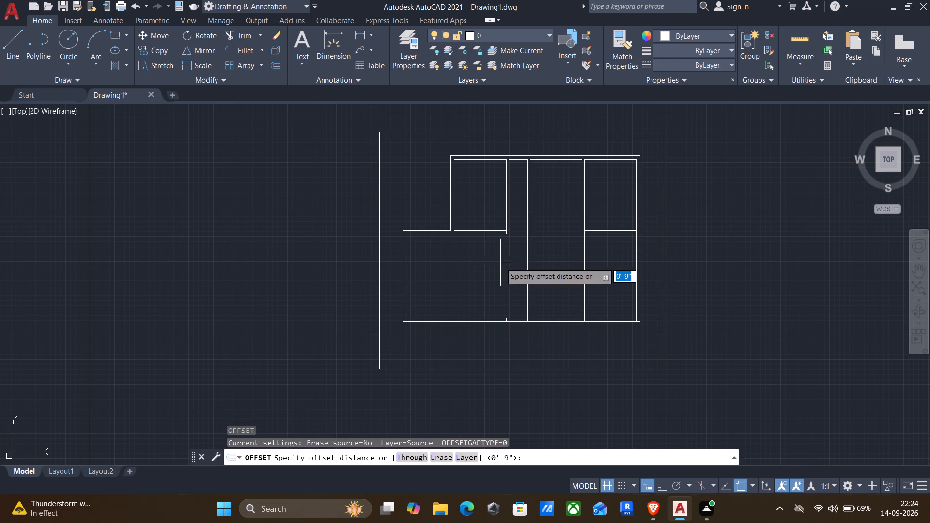
click(522, 161)
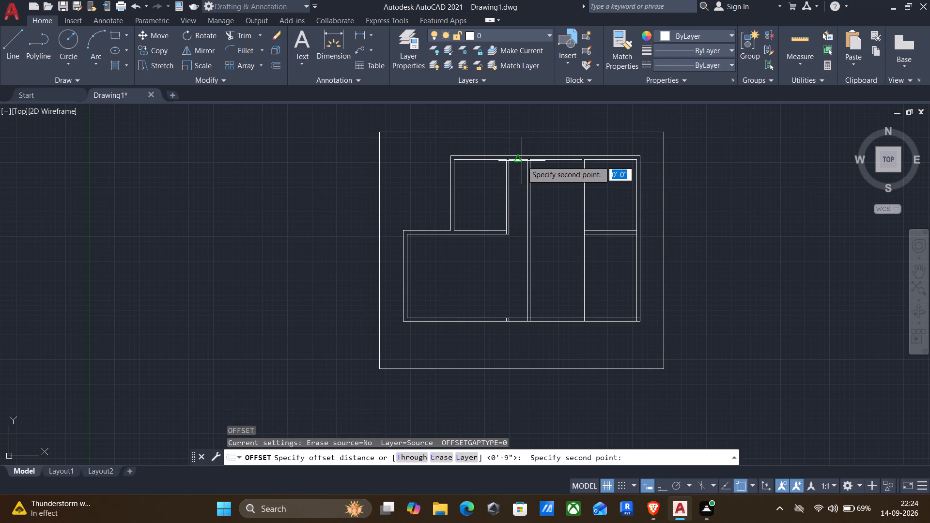
click(515, 195)
click(519, 158)
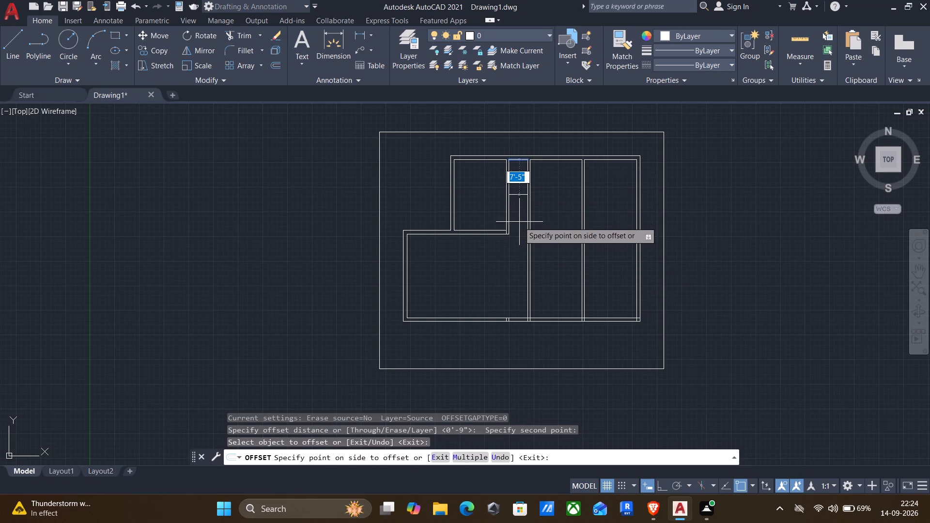
key(7)
key(apostrophe)
key(Return)
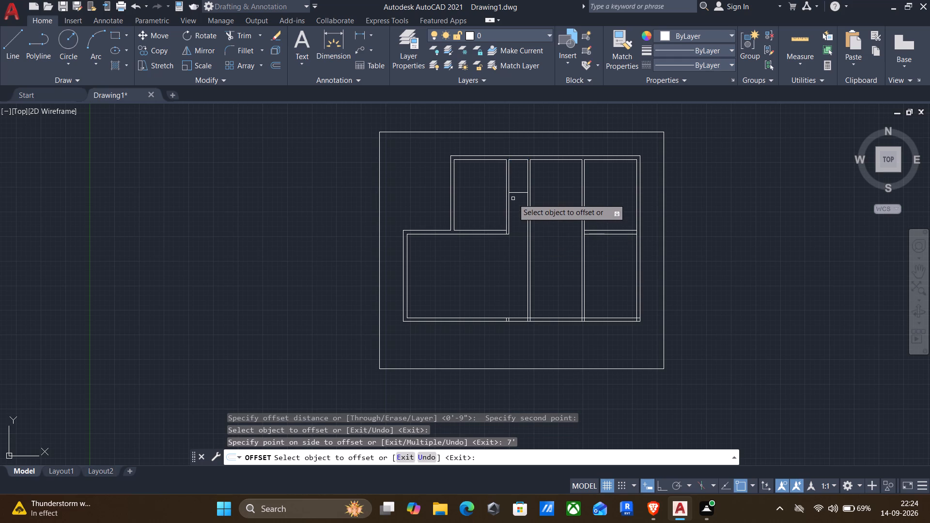
click(515, 192)
text(6")
key(Return)
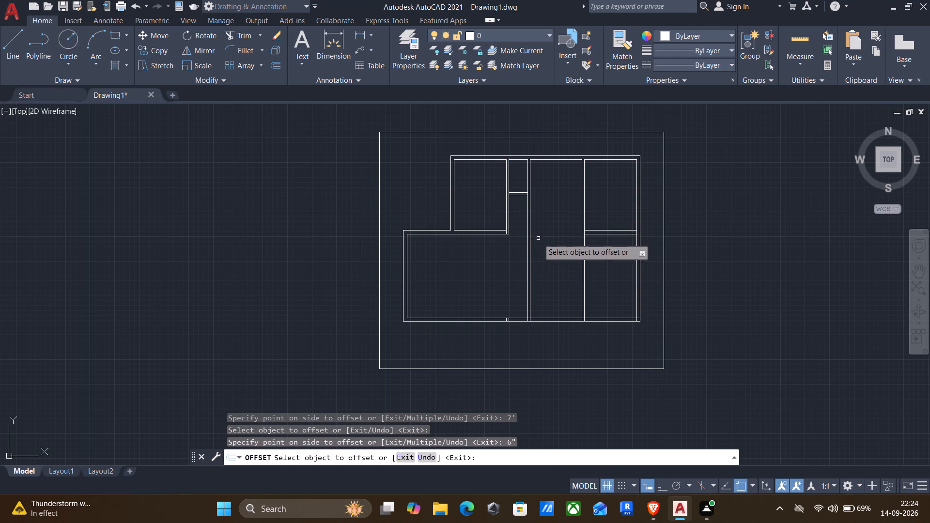
Offset the top inner wall line of the room beside the passage 15' down, and offset that line 9" to form a cross wall.
click(542, 158)
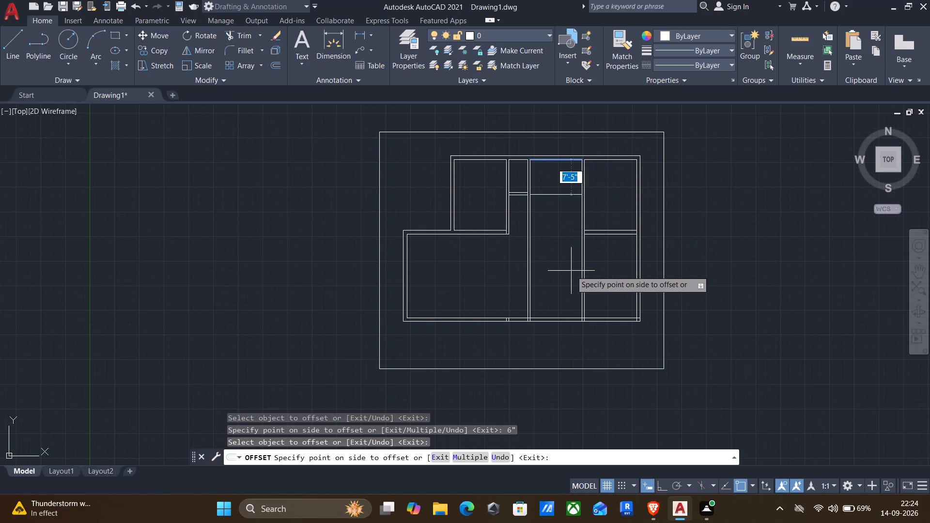
text(15')
key(Return)
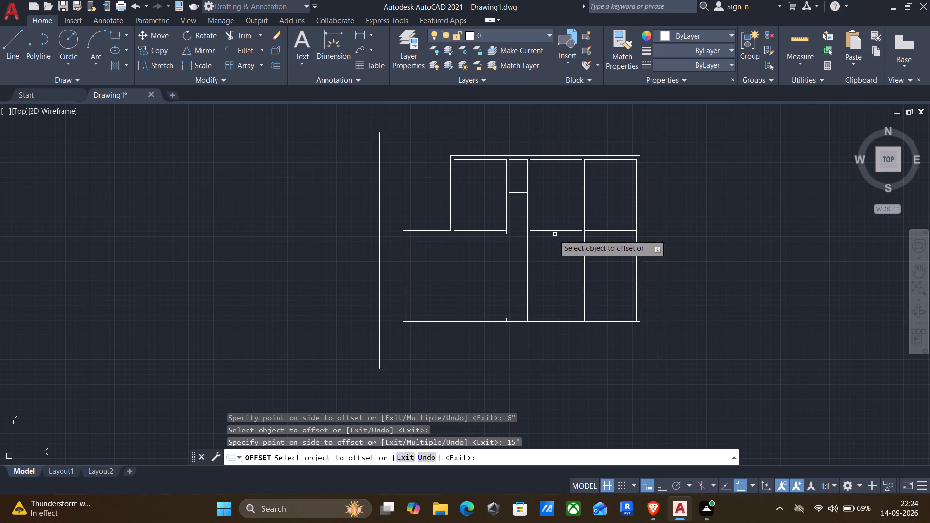
click(536, 231)
text(9")
key(Return)
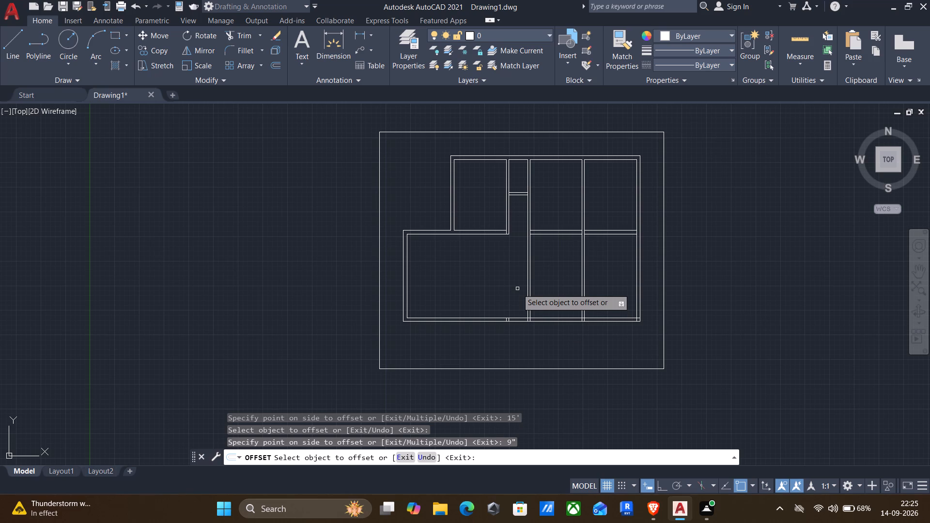
key(Escape)
Extend the new cross wall's lower line to the passage-side face of the adjoining partition.
text(ex)
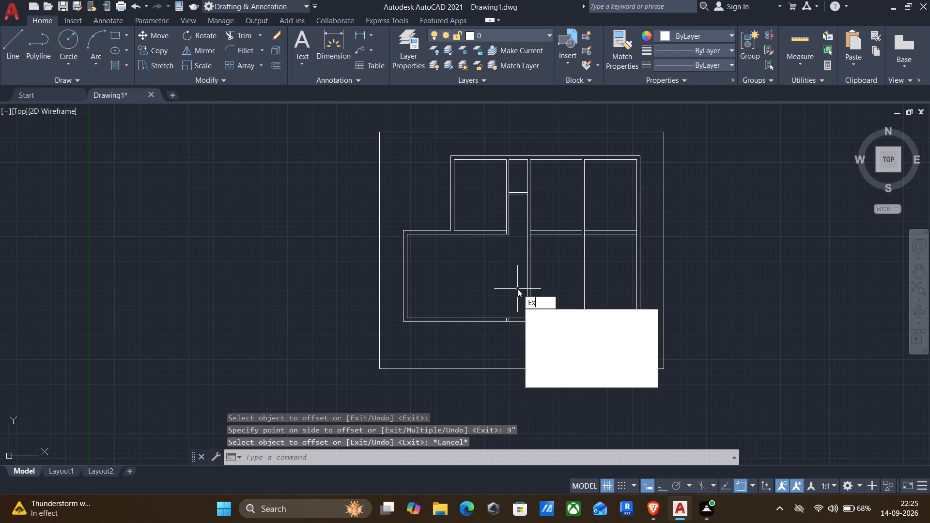
key(Return)
scroll(524, 236, up, 2)
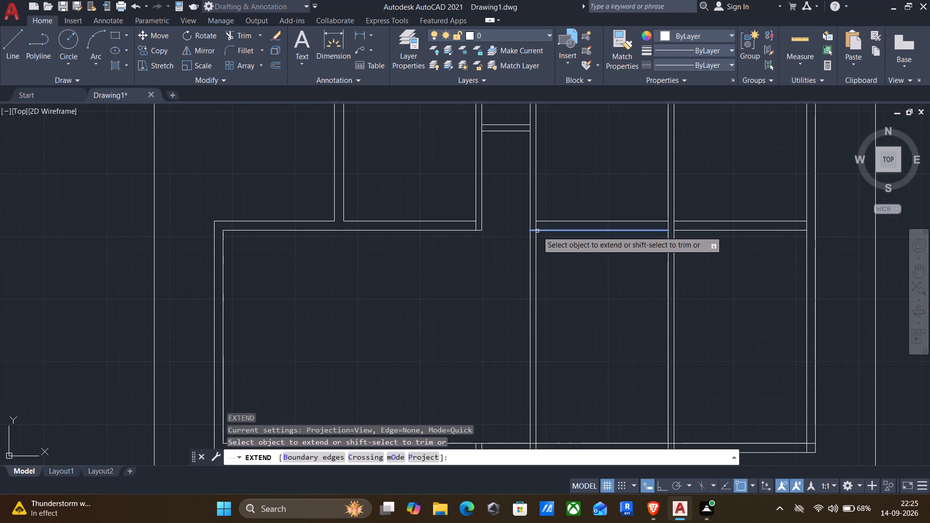
click(541, 231)
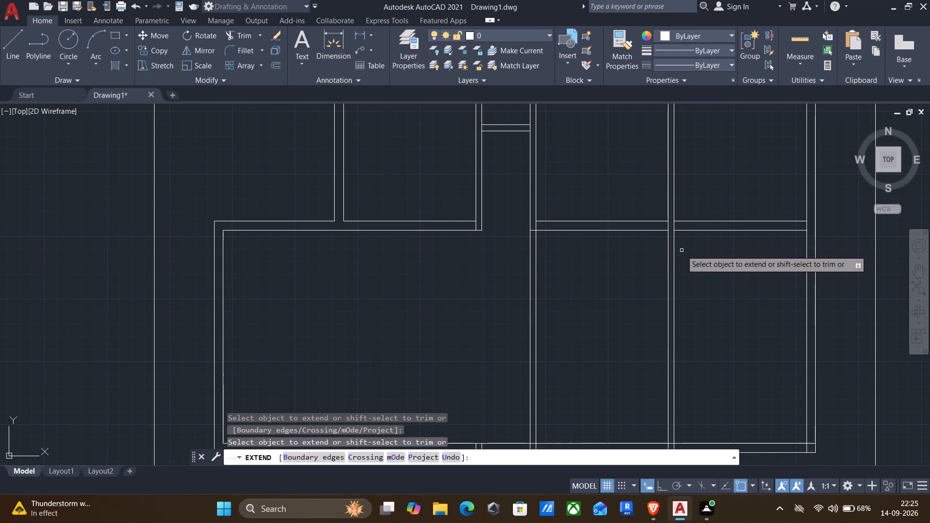
key(Escape)
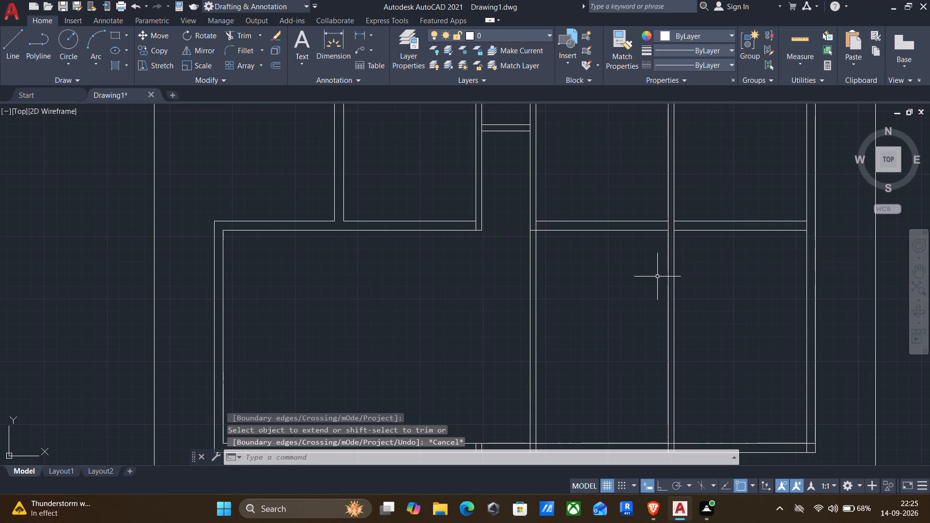
Trim the passage's right partition below the new cross wall, and its overlapping inner line at the corner.
text(tr)
key(Return)
drag(551, 270, 535, 289)
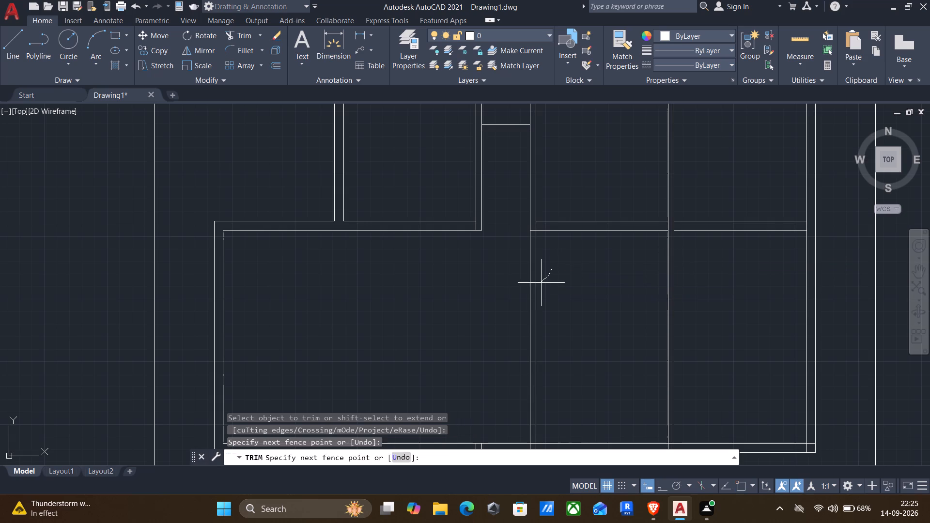
drag(535, 289, 517, 292)
scroll(530, 228, up, 3)
drag(534, 223, 561, 222)
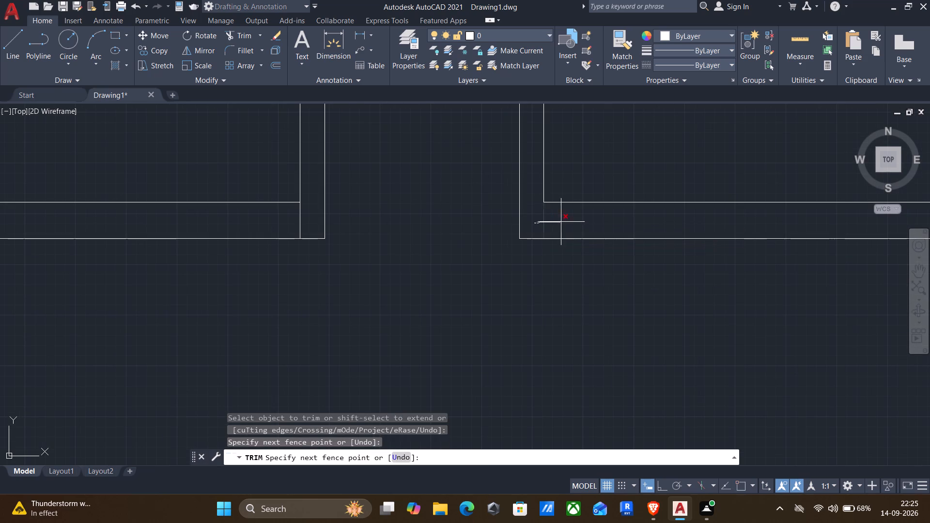
scroll(561, 221, down, 3)
scroll(694, 221, up, 3)
scroll(694, 244, down, 3)
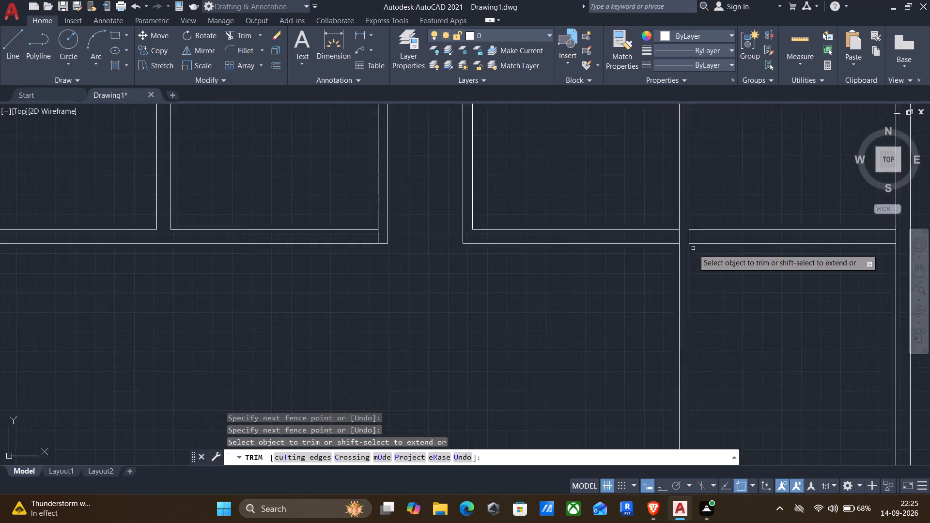
Trim the partition between the two right-hand rooms below the cross wall, and its stubs inside the cross wall.
drag(707, 314, 705, 318)
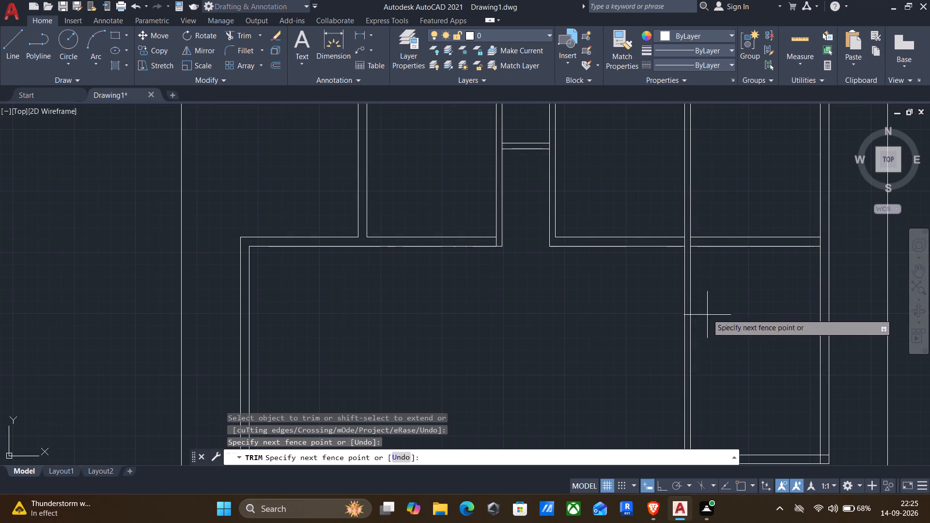
drag(705, 318, 599, 321)
scroll(695, 242, up, 4)
drag(689, 244, 600, 243)
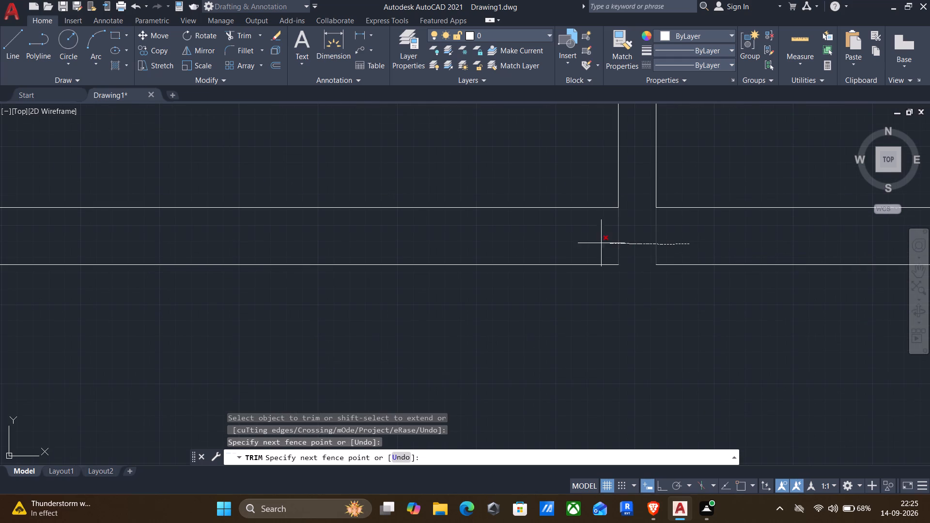
drag(600, 243, 588, 243)
scroll(587, 243, down, 3)
key(Escape)
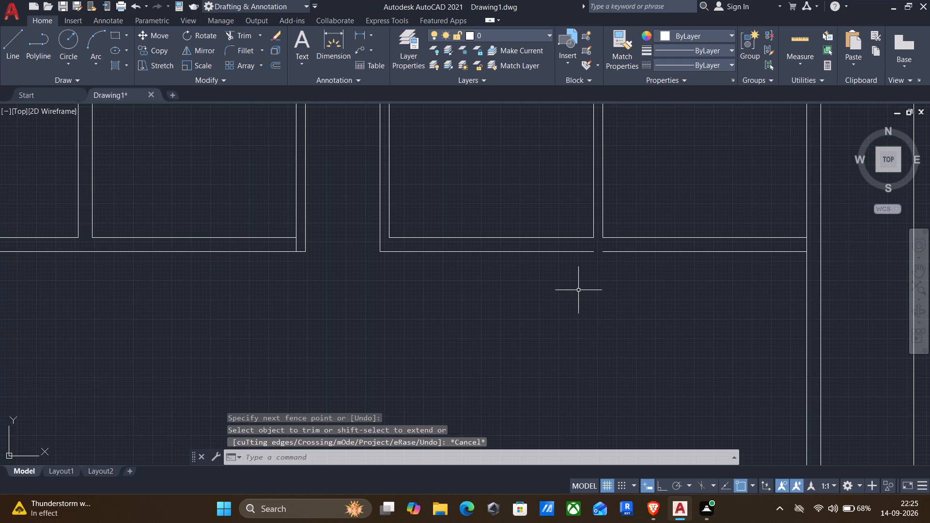
Extend the cross wall's lower line across the gap beneath the partition between the two right-hand rooms.
text(ex)
key(Return)
click(587, 252)
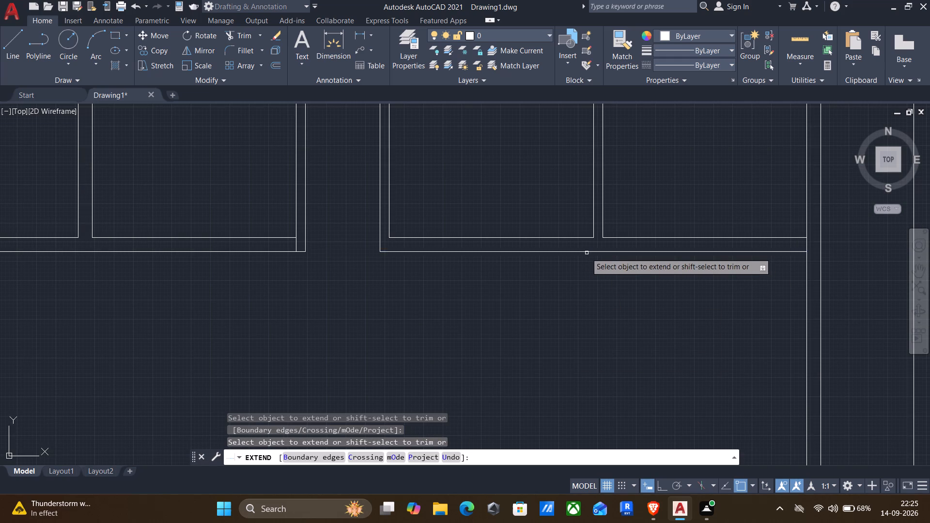
scroll(569, 289, down, 2)
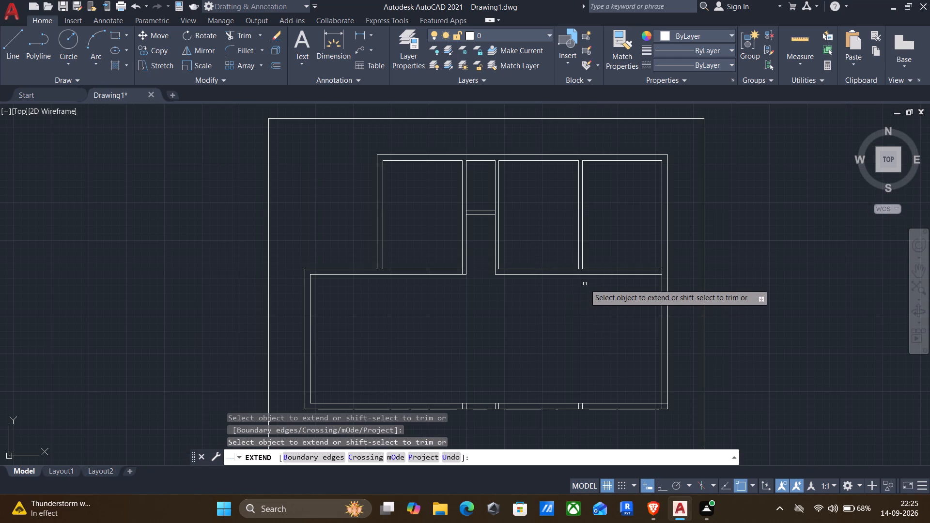
key(Escape)
Trim the inner-line stubs inside the cross wall at the passage's left partition and at the right outer wall.
text(tr)
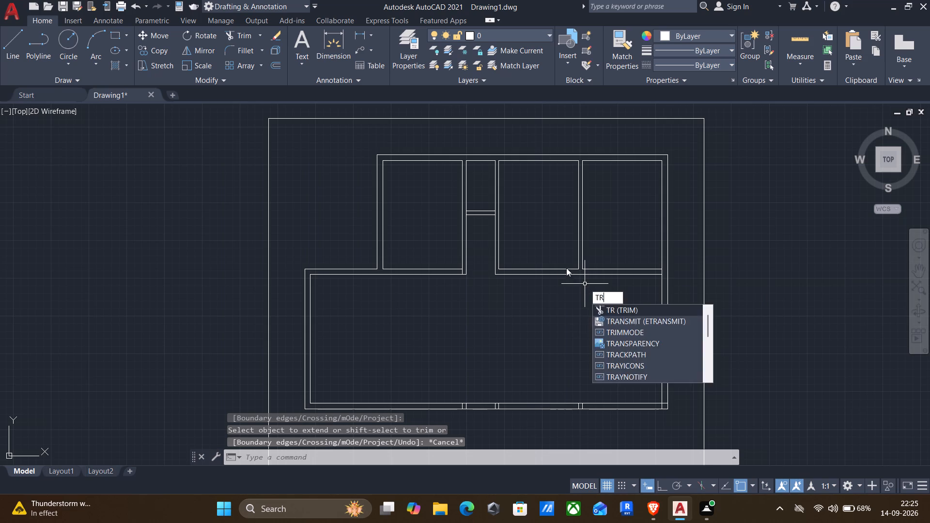
key(Return)
scroll(469, 274, up, 2)
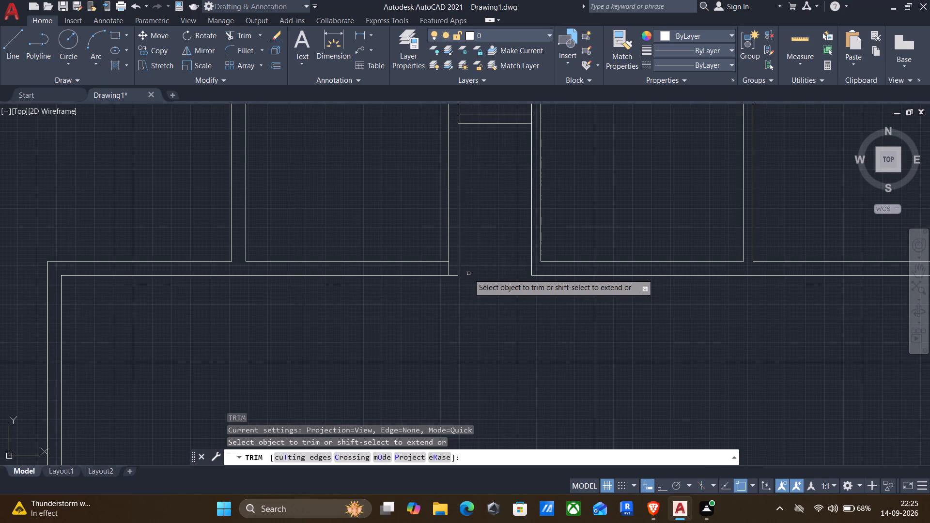
scroll(426, 261, up, 2)
click(478, 274)
scroll(468, 286, down, 3)
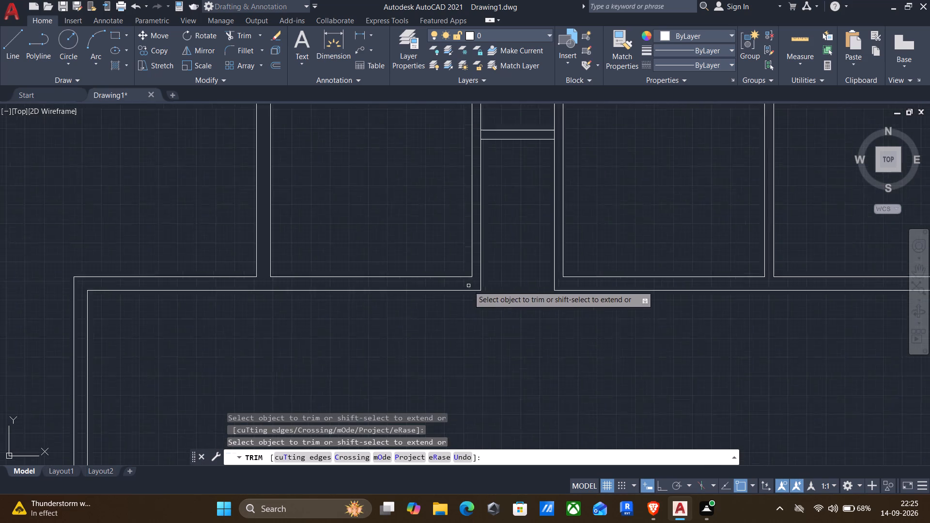
scroll(782, 283, up, 2)
click(783, 283)
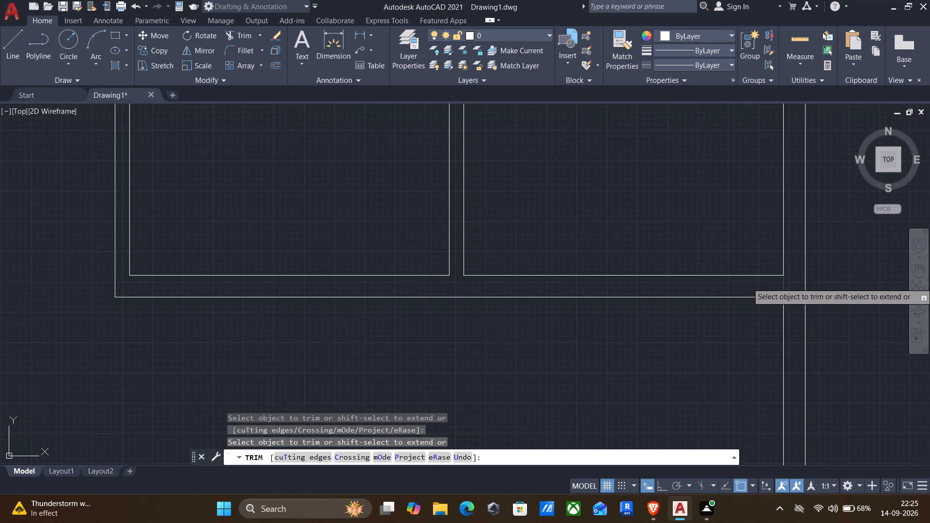
Trim the right wall's inner-line stub inside the bottom outer wall at the building's lower-right corner.
scroll(756, 295, down, 2)
scroll(634, 345, down, 2)
middle_drag(610, 360, 638, 292)
middle_click(638, 292)
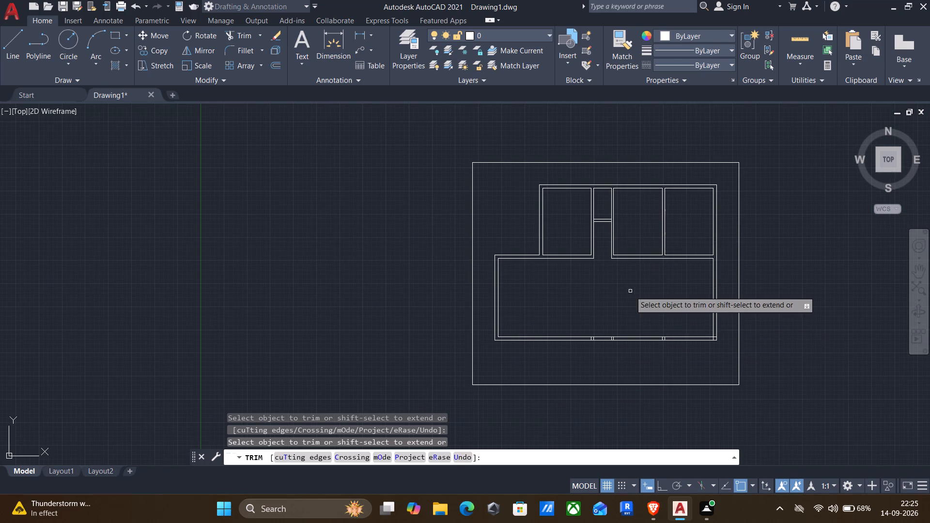
scroll(702, 331, up, 5)
drag(725, 346, 673, 371)
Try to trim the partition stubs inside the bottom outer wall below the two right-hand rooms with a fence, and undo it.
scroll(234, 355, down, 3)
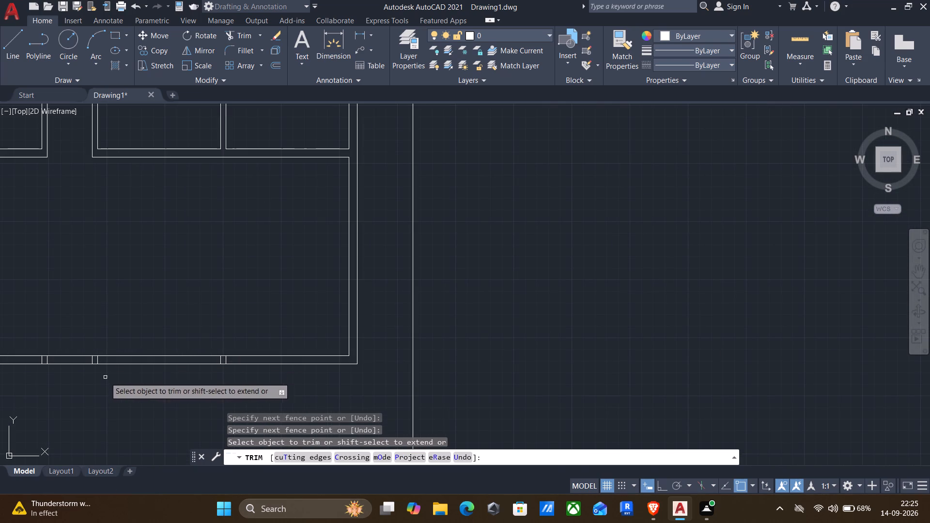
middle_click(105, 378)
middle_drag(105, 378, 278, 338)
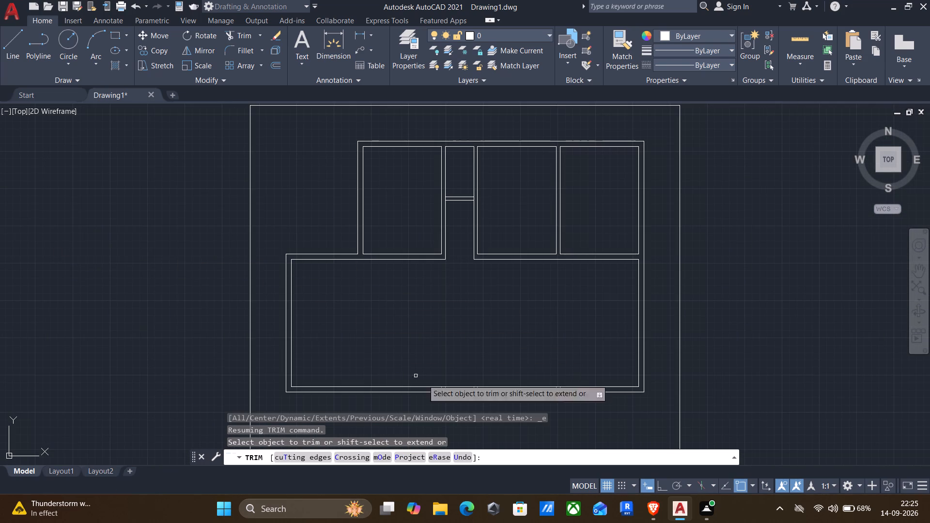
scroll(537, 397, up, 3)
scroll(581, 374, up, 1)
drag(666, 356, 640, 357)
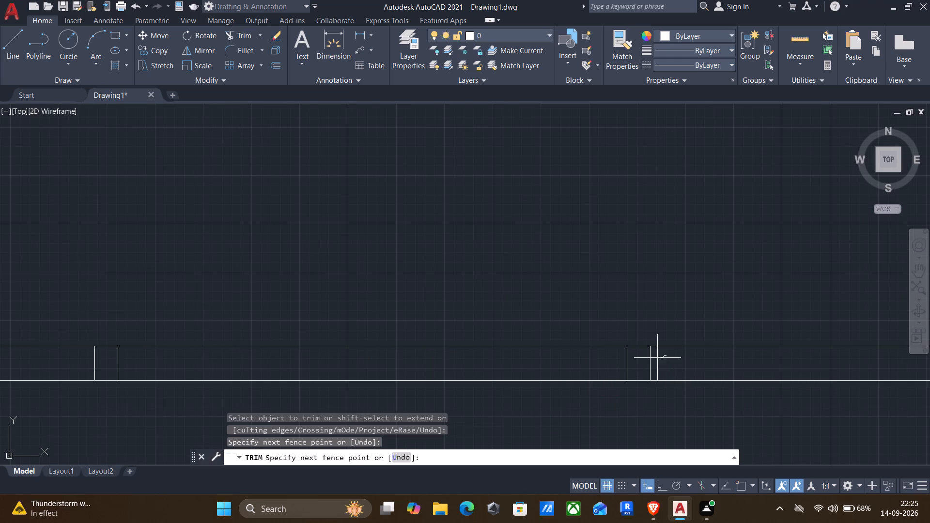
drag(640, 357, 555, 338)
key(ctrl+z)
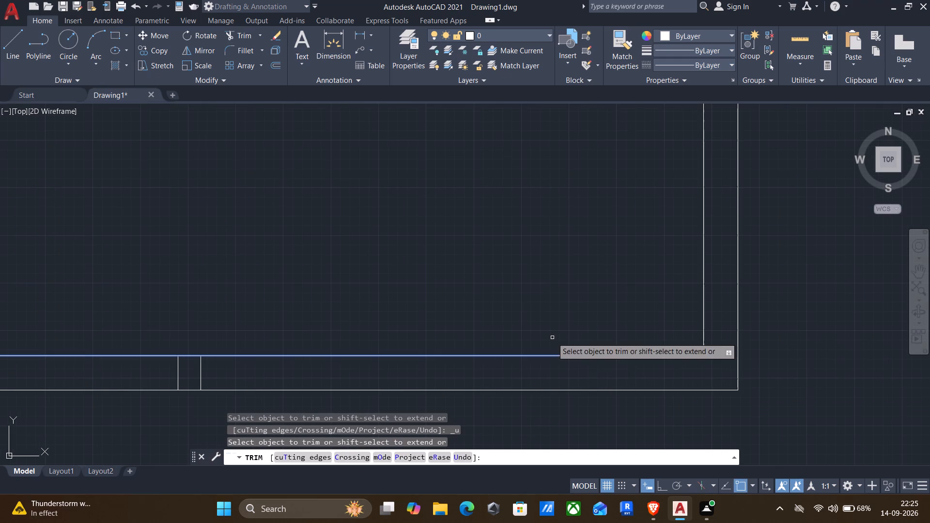
Trim both stubs inside the bottom outer wall in line with the partition between the two right-hand rooms.
click(194, 375)
click(148, 374)
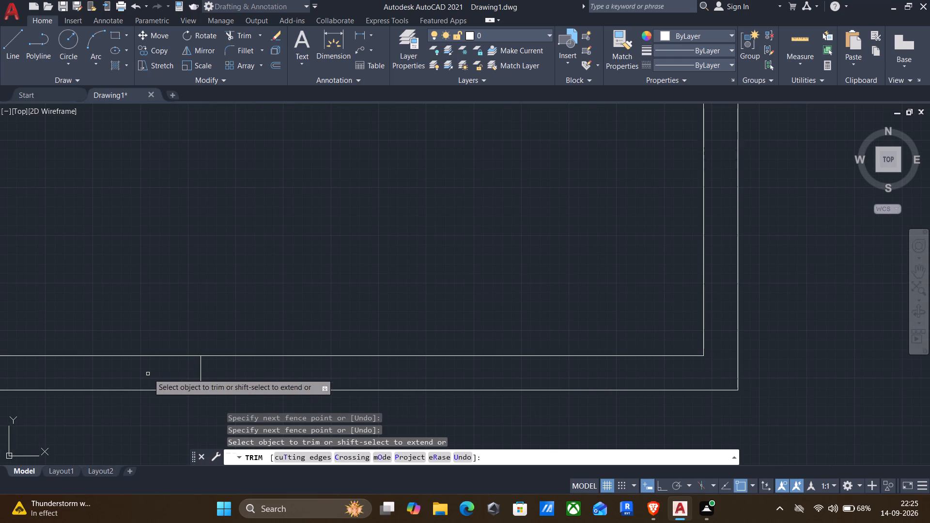
click(195, 375)
click(209, 369)
Trim the stubs inside the bottom outer wall in line with the passage's right and left partitions.
scroll(189, 376, down, 2)
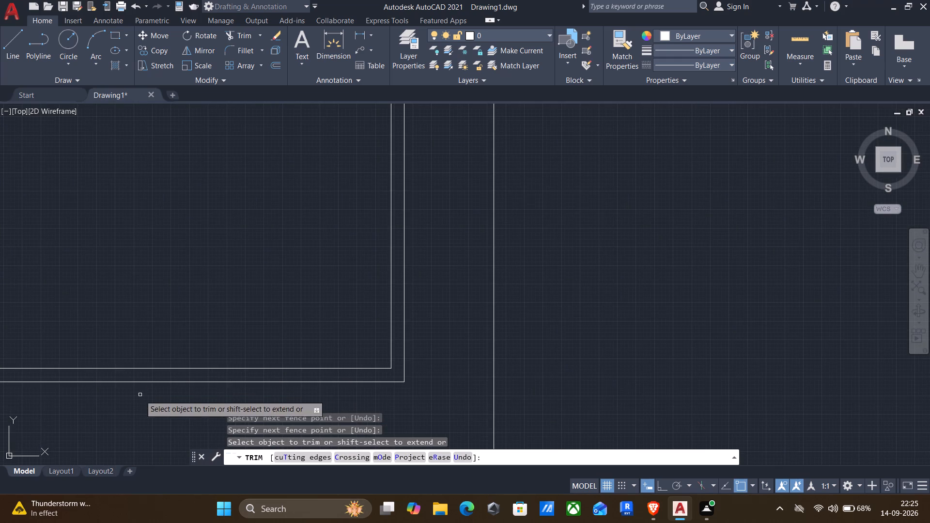
middle_drag(134, 403, 562, 339)
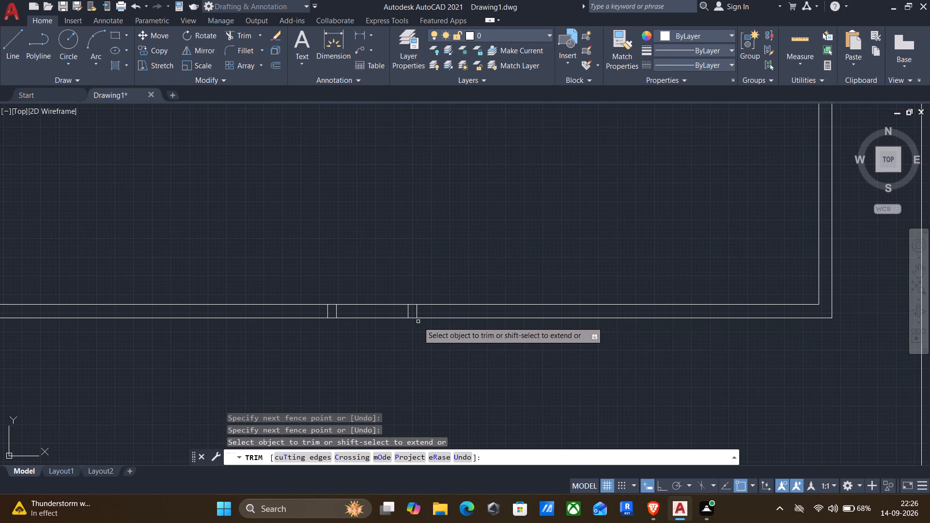
scroll(411, 321, up, 3)
drag(452, 285, 360, 281)
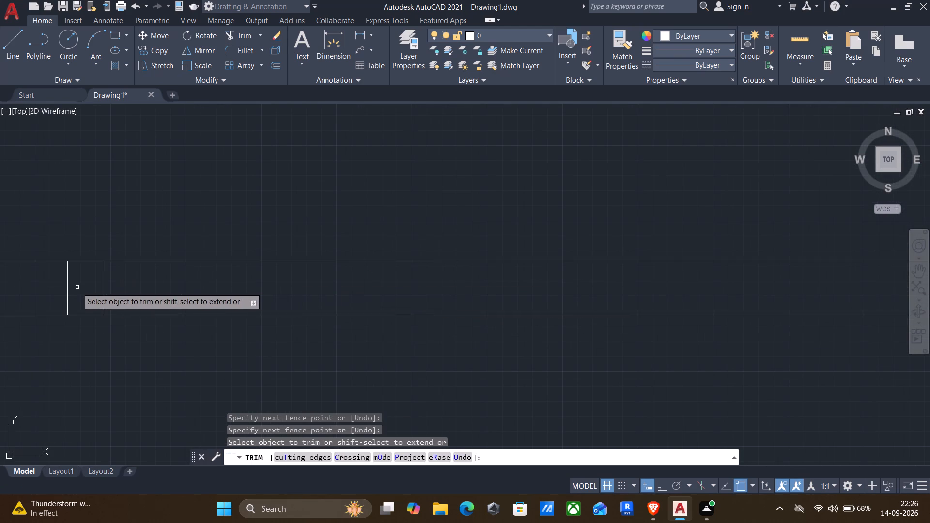
drag(47, 293, 136, 292)
scroll(140, 287, down, 7)
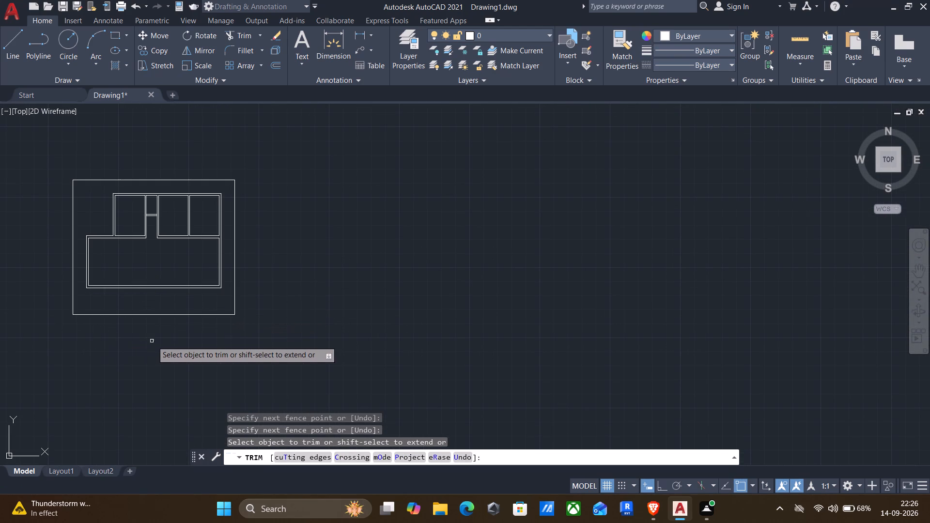
key(Escape)
Offset the lower hall's left inner wall line 19'6" to the right, into the hall.
scroll(155, 353, up, 1)
middle_drag(196, 350, 226, 350)
middle_drag(254, 358, 346, 394)
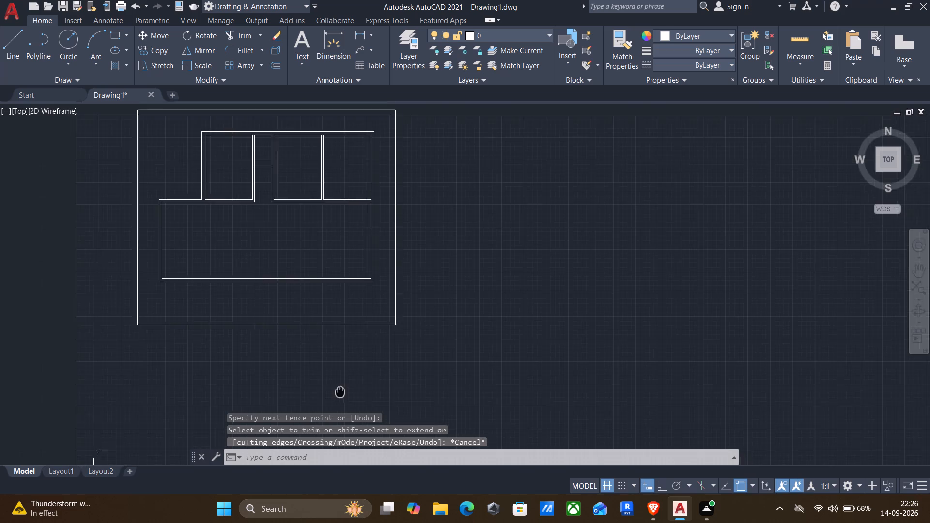
middle_drag(346, 394, 444, 403)
middle_click(444, 403)
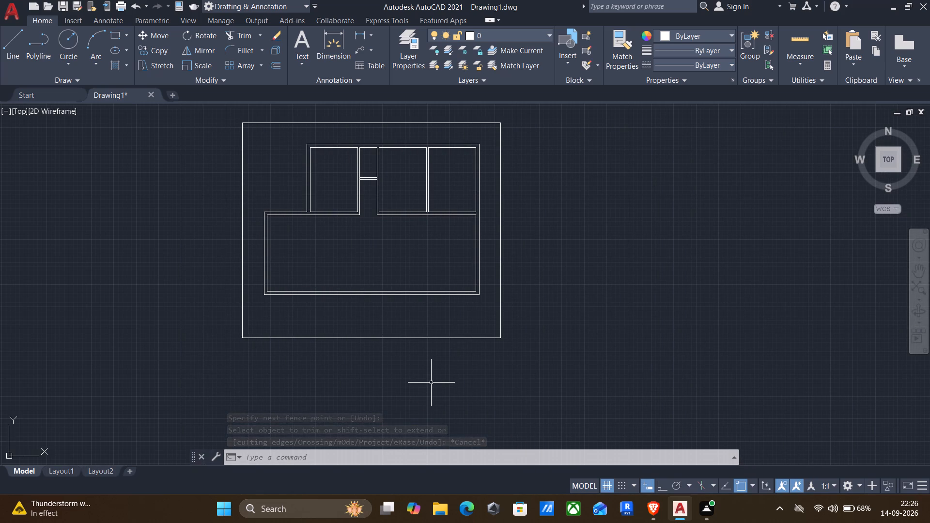
key(o)
key(Return)
click(260, 250)
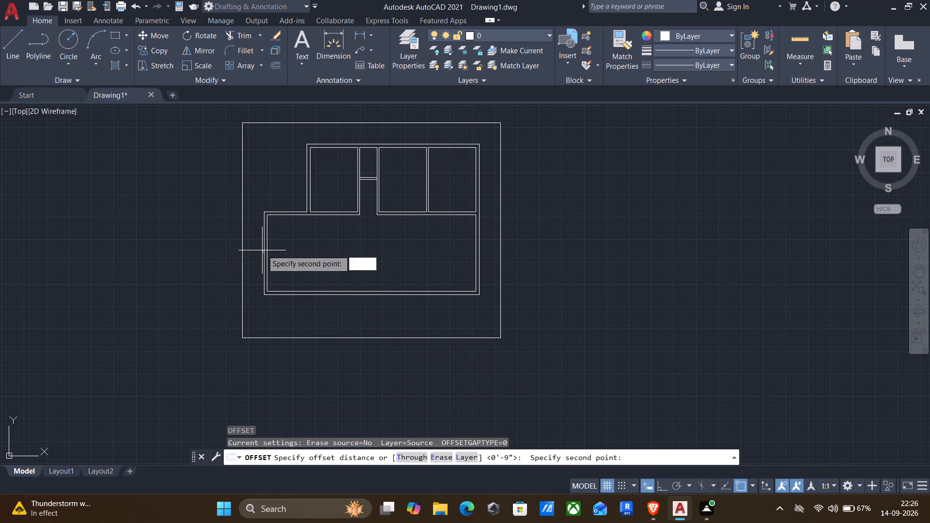
click(279, 246)
click(267, 259)
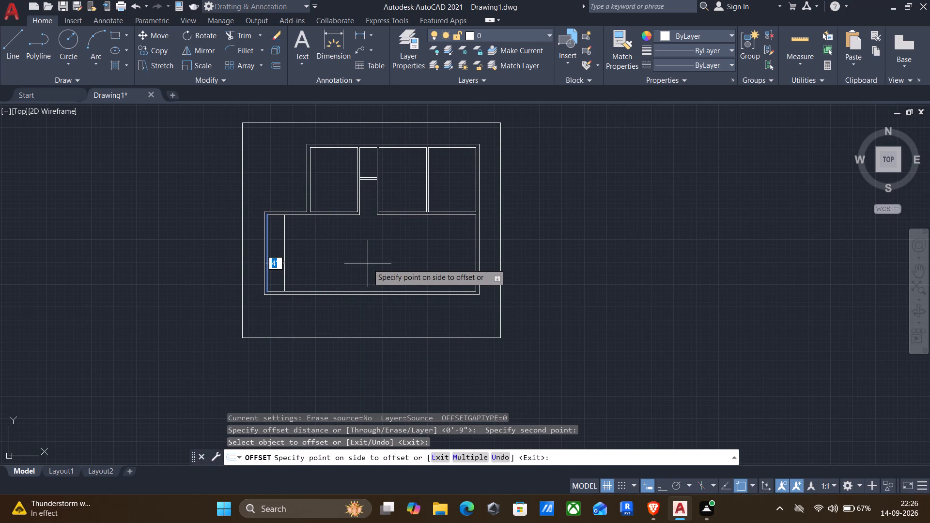
text(19'6")
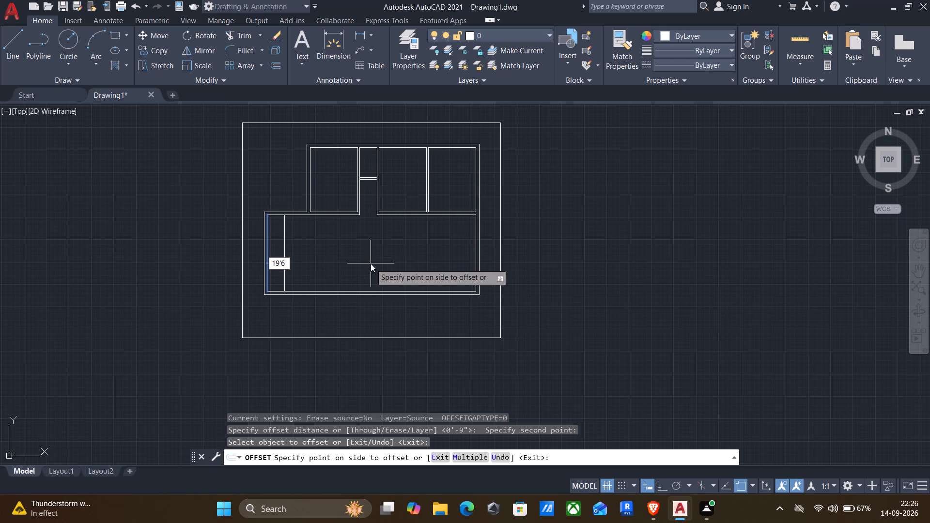
key(Return)
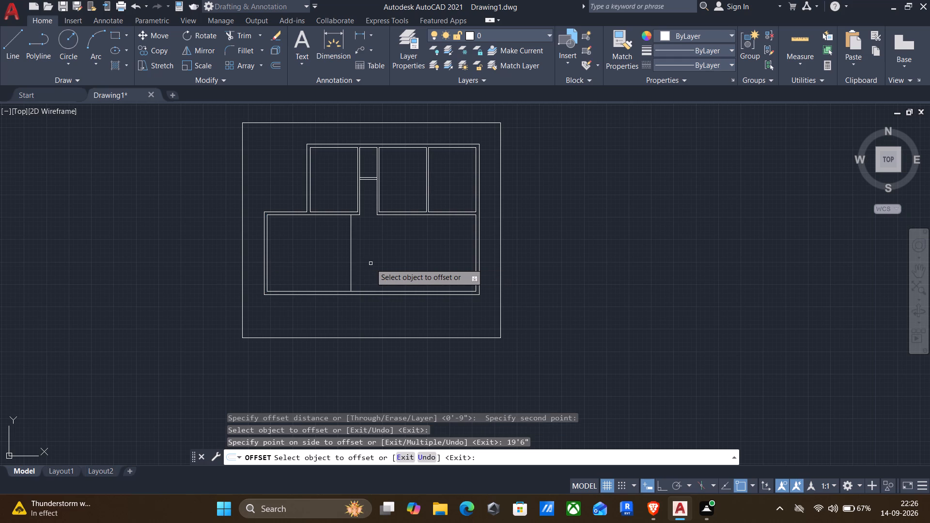
Offset the lower hall's right inner wall line 4' into the hall, and the new line another 6" to form a partition.
click(477, 246)
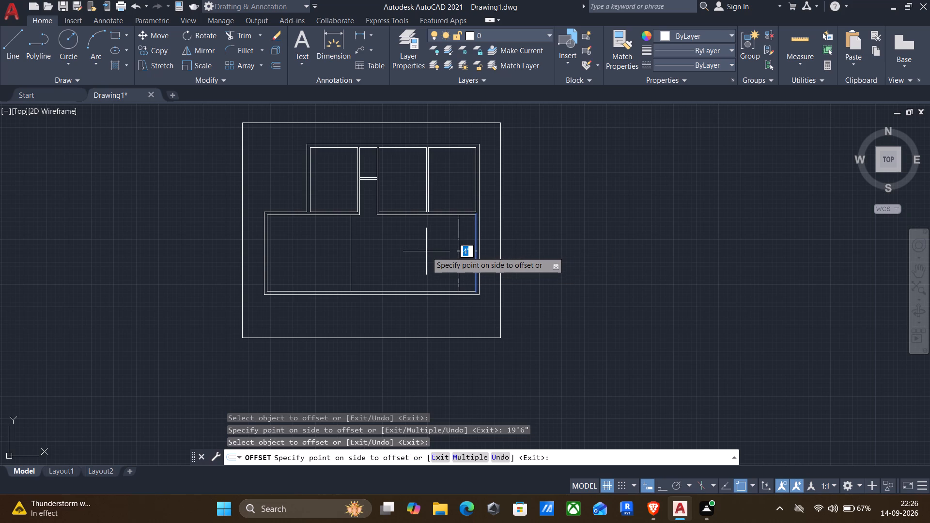
text(4')
key(Return)
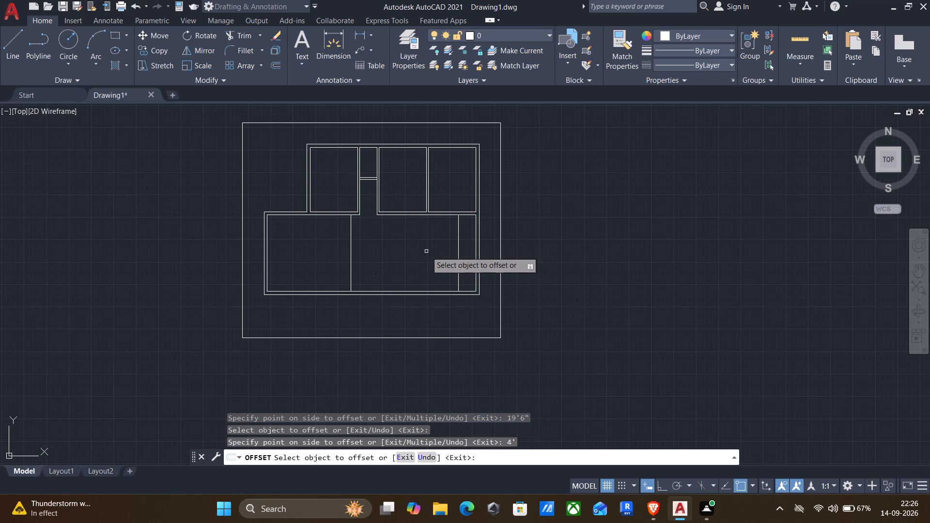
click(458, 235)
text(6")
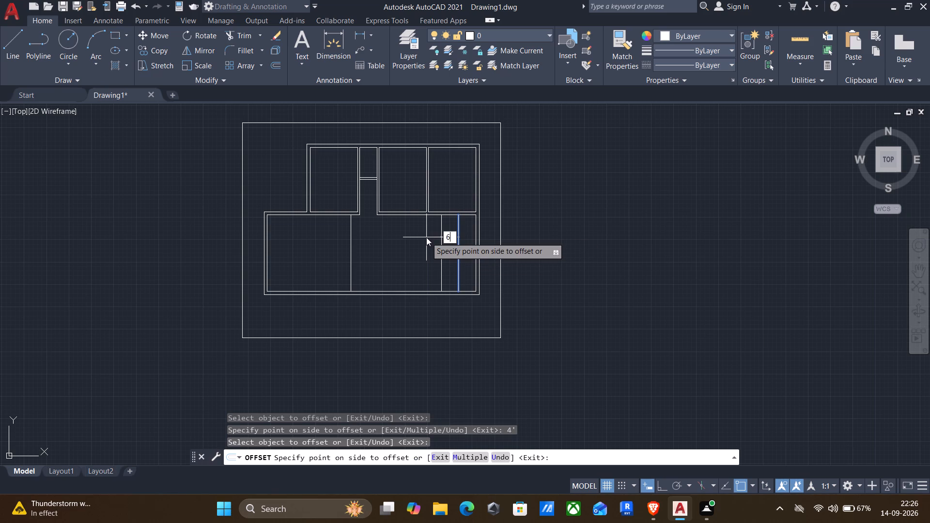
key(Return)
key(Escape)
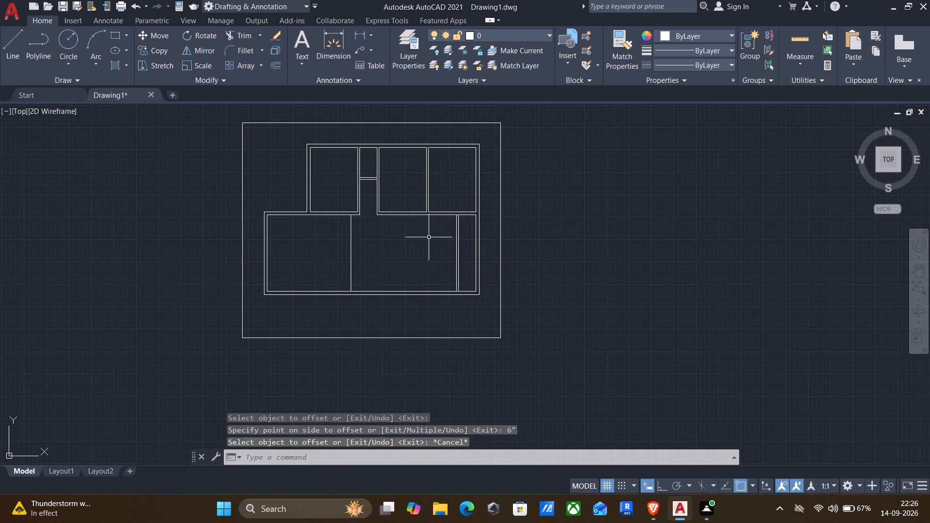
Trim the cross wall's lower line between the two faces of the new 6" partition near the right outer wall.
text(tr)
key(Return)
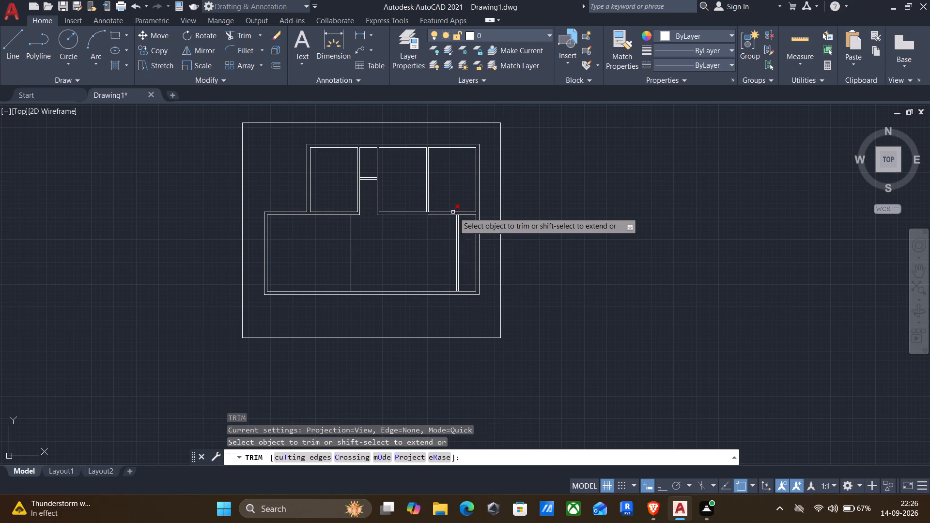
scroll(451, 209, up, 6)
drag(476, 229, 474, 212)
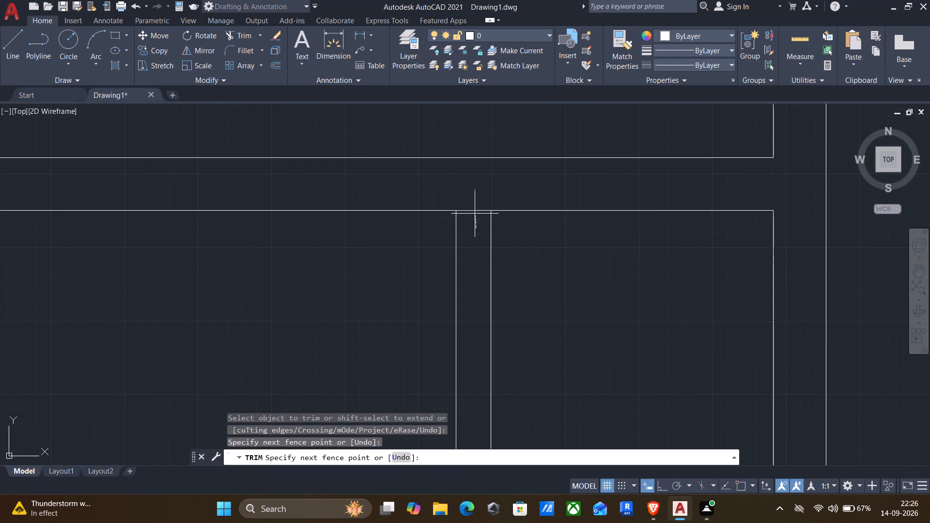
drag(474, 212, 469, 196)
scroll(466, 194, down, 2)
key(Escape)
In the narrow right-hand strip, offset the cross wall's lower line 7' down, and the new line another 6" down.
key(o)
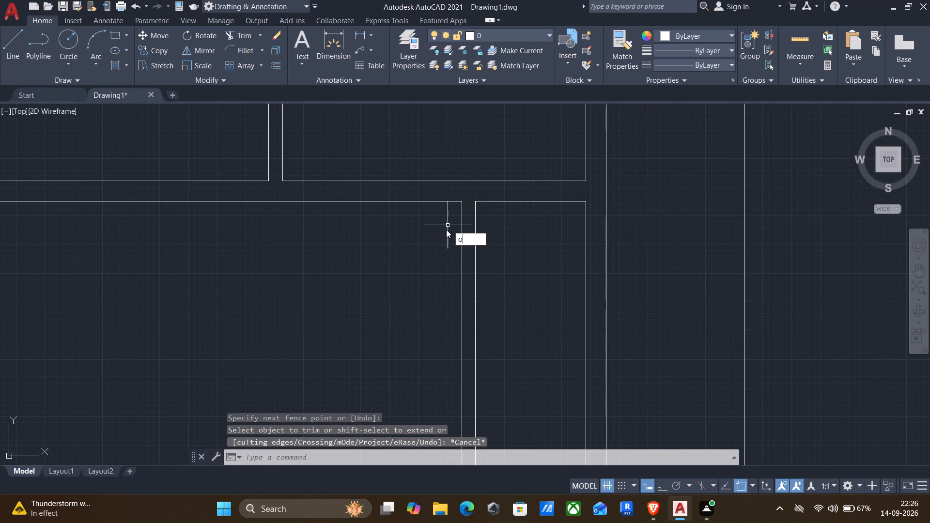
key(Return)
click(497, 204)
click(493, 230)
click(499, 200)
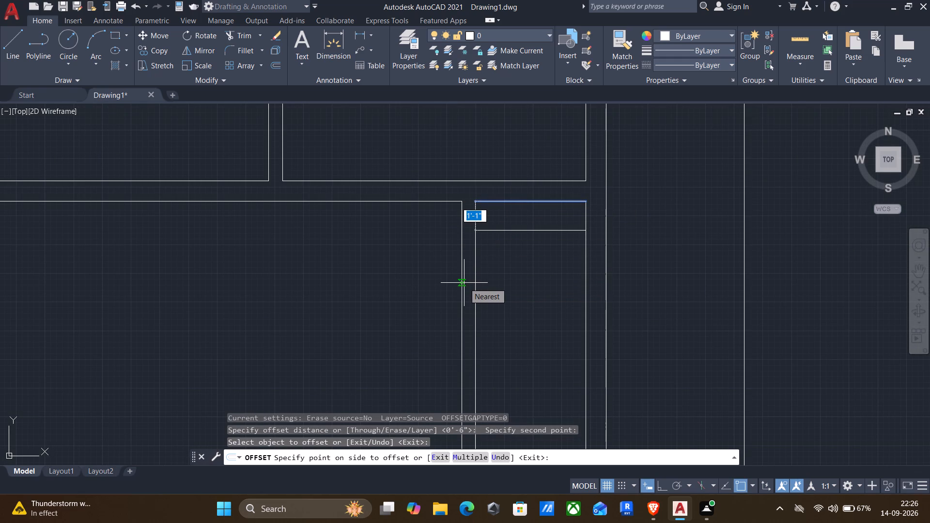
key(7)
key(apostrophe)
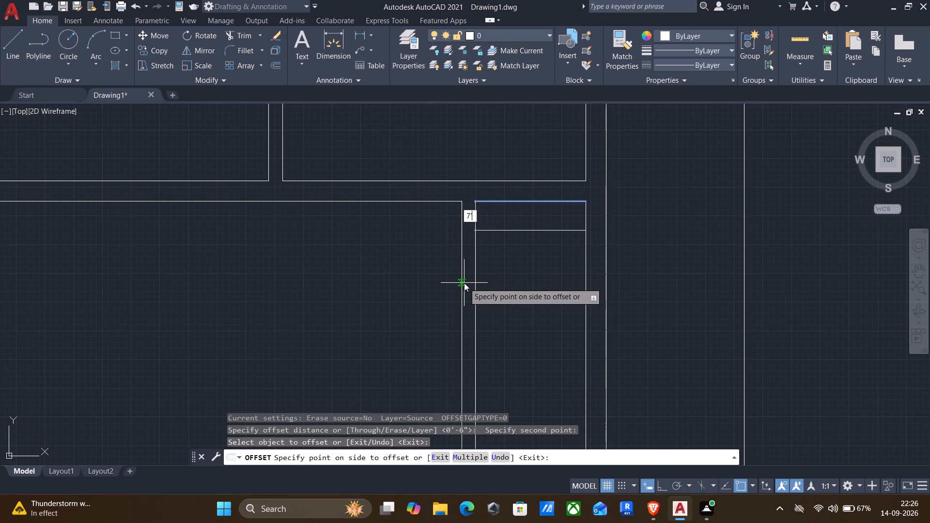
key(Return)
scroll(483, 299, down, 2)
middle_drag(497, 321, 488, 293)
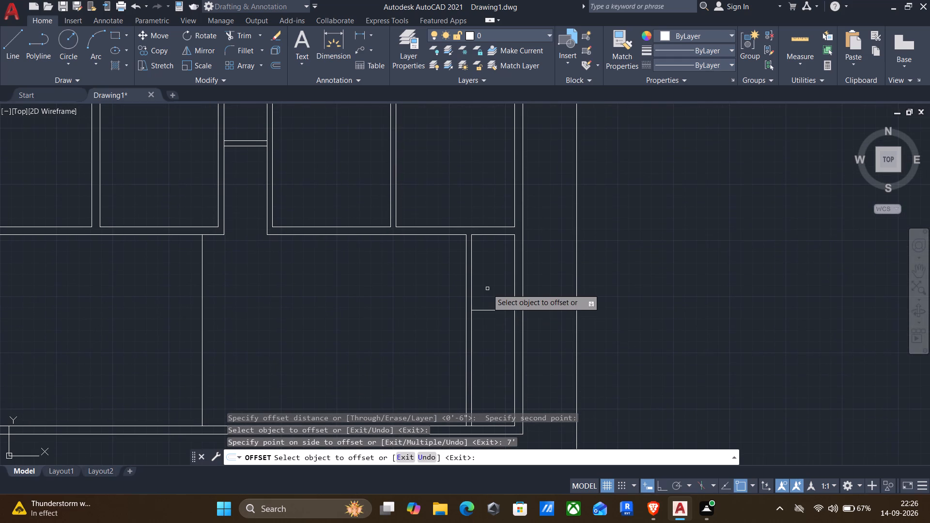
click(488, 309)
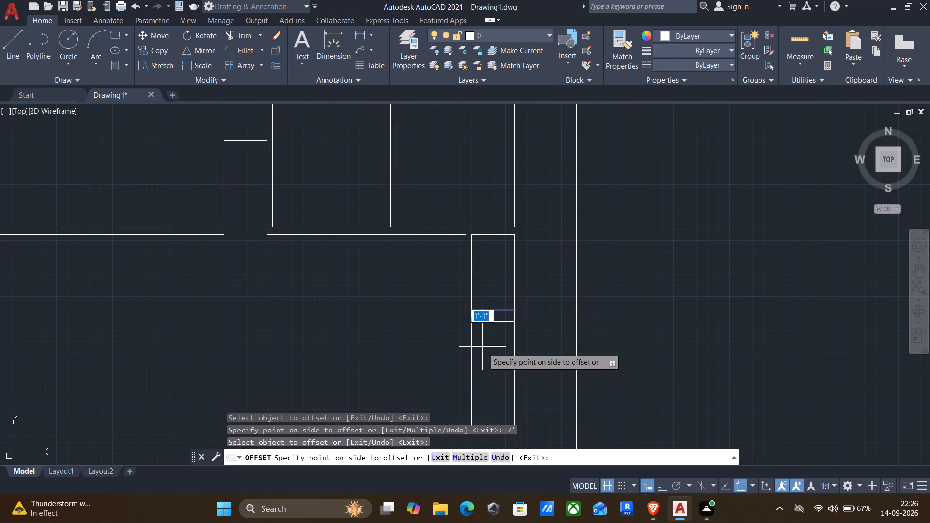
key(6)
key(shift+quotedbl)
key(Return)
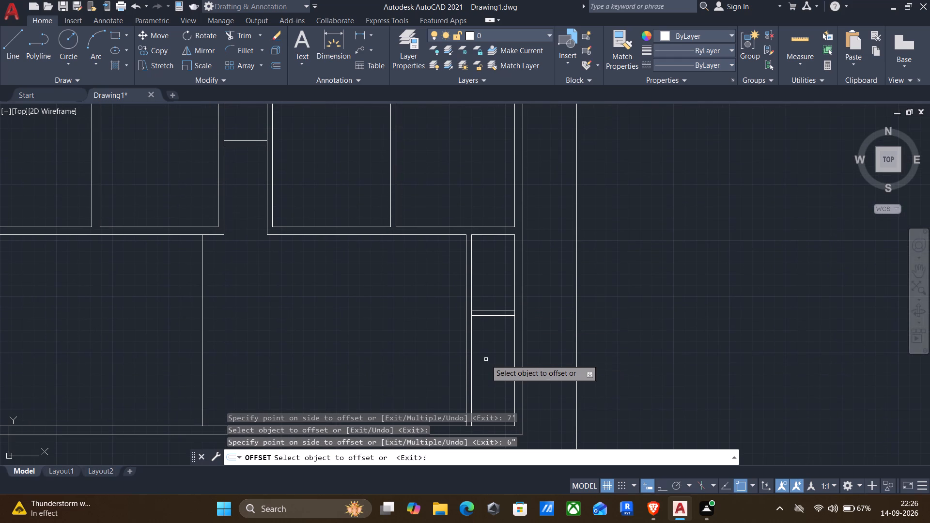
Offset the strip partition's lower line 4' down, and the resulting line another 9" down to form a wall.
click(481, 317)
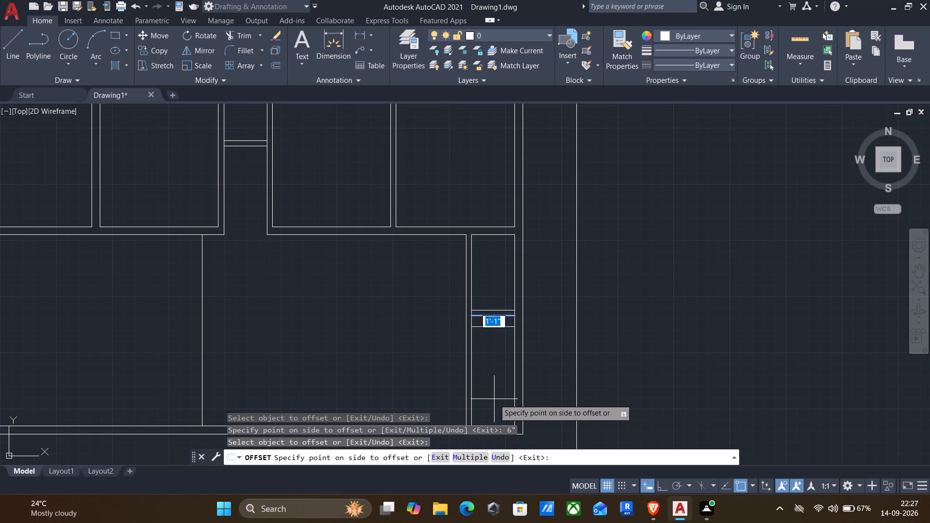
text(4')
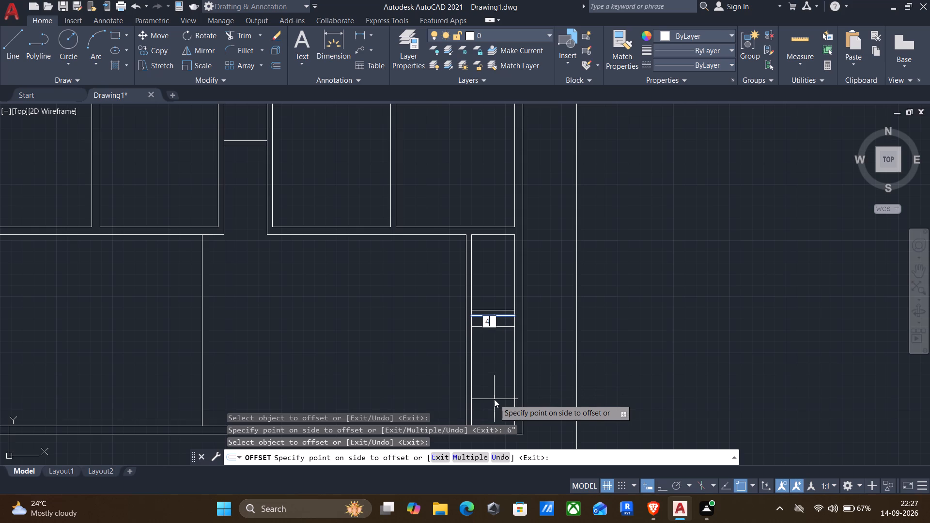
key(Return)
click(484, 359)
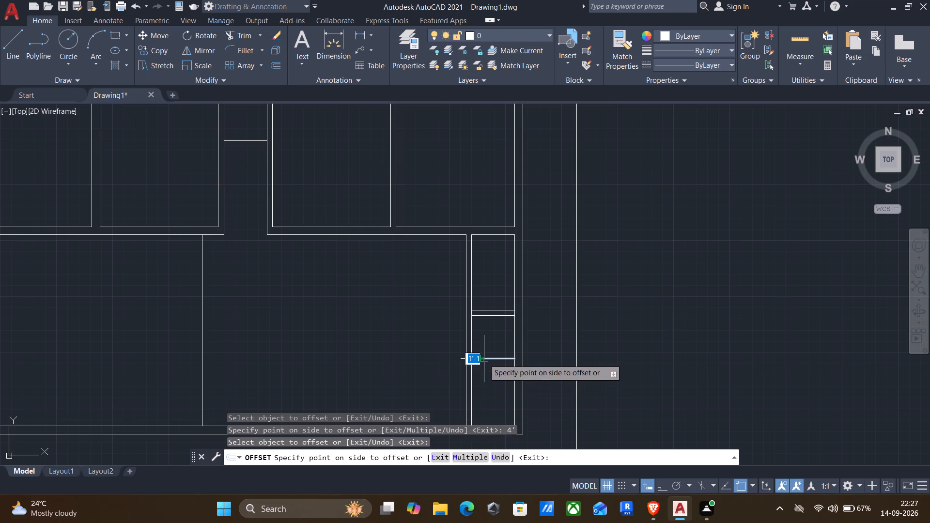
key(6)
key(BackSpace)
text(9")
key(Return)
middle_drag(441, 370, 444, 319)
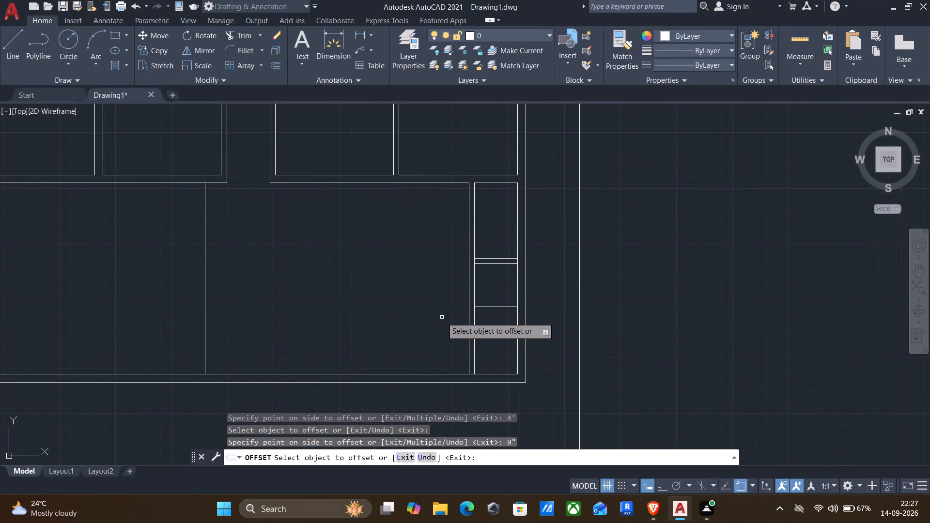
key(Escape)
Extend the new 9" wall's lower line to the right wall's outer face and to the vertical partition's left face.
text(ex)
key(Return)
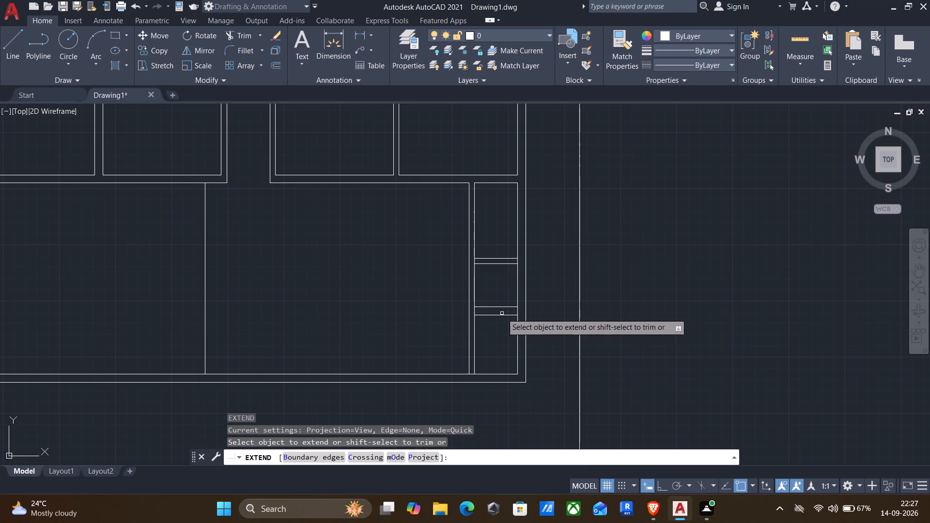
click(501, 314)
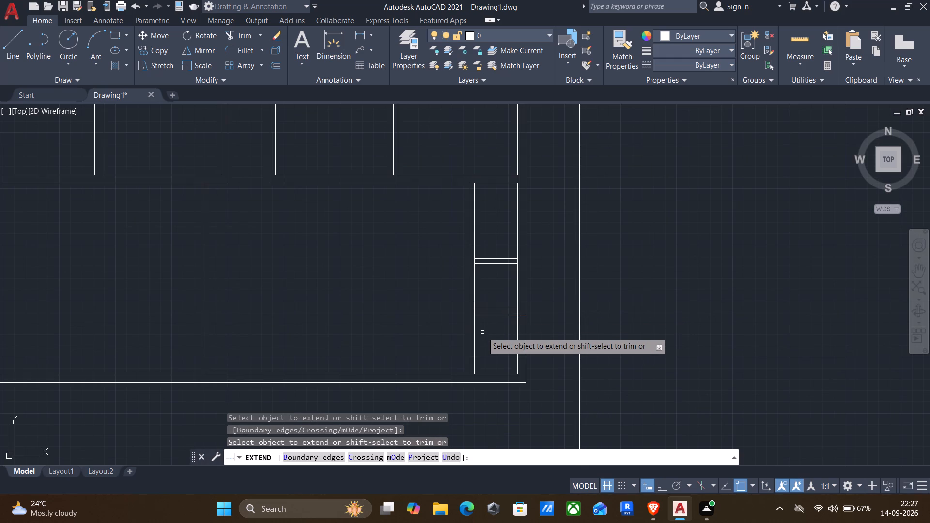
click(483, 316)
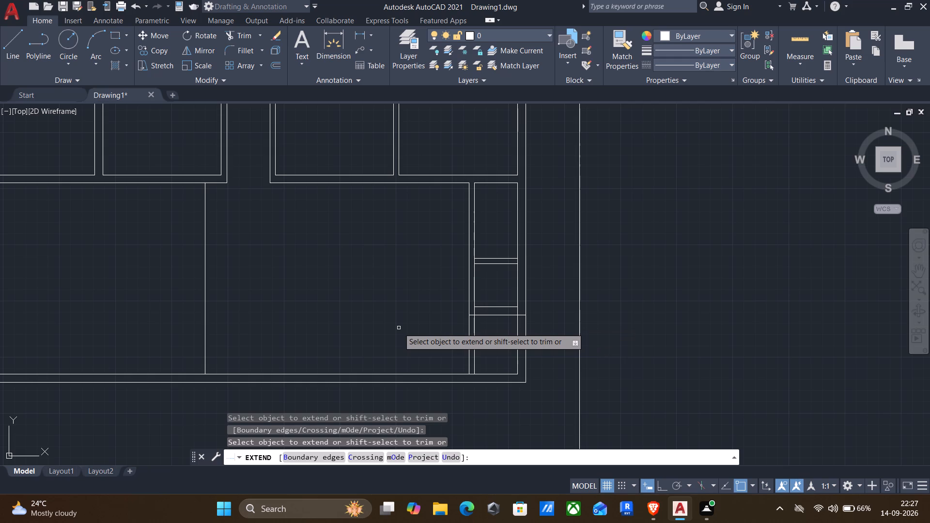
Offset the lower hall's single vertical line 6" toward the right wall to form a partition.
key(Escape)
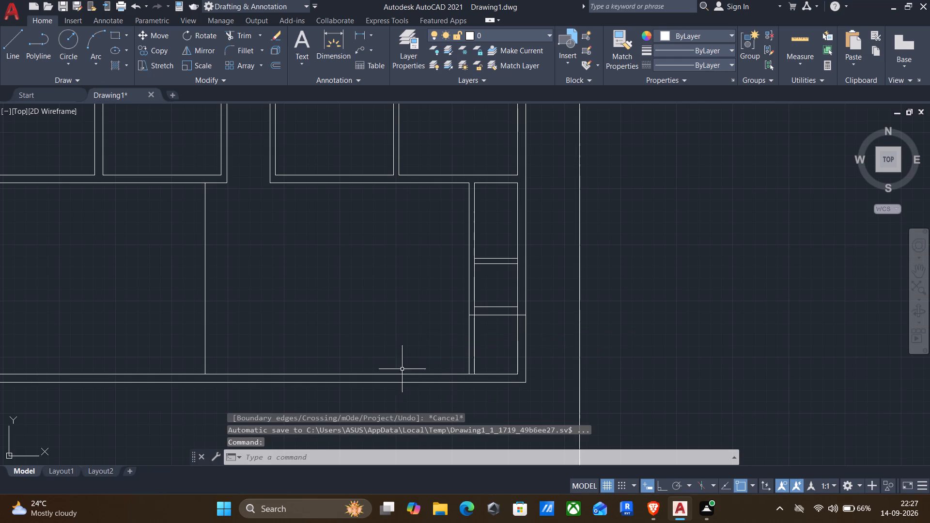
middle_drag(378, 335, 517, 355)
middle_drag(446, 322, 425, 315)
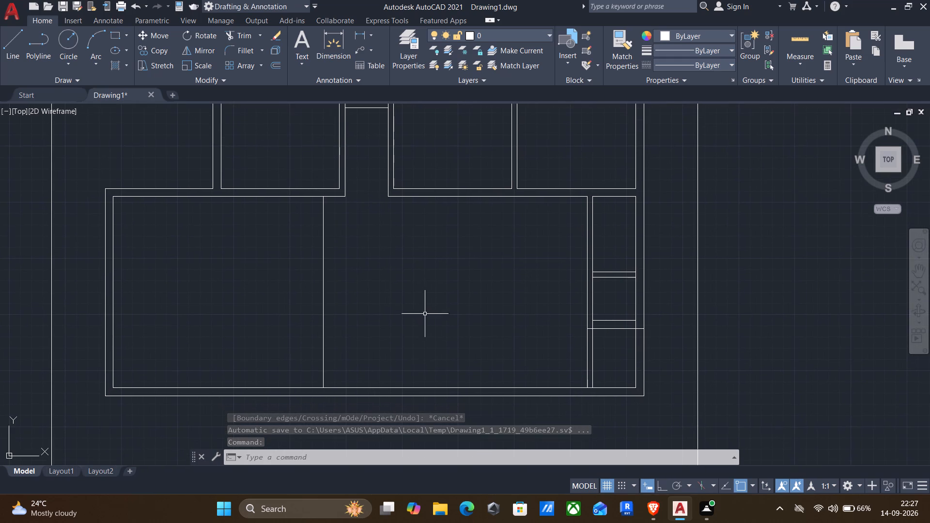
key(o)
key(Return)
drag(312, 305, 320, 300)
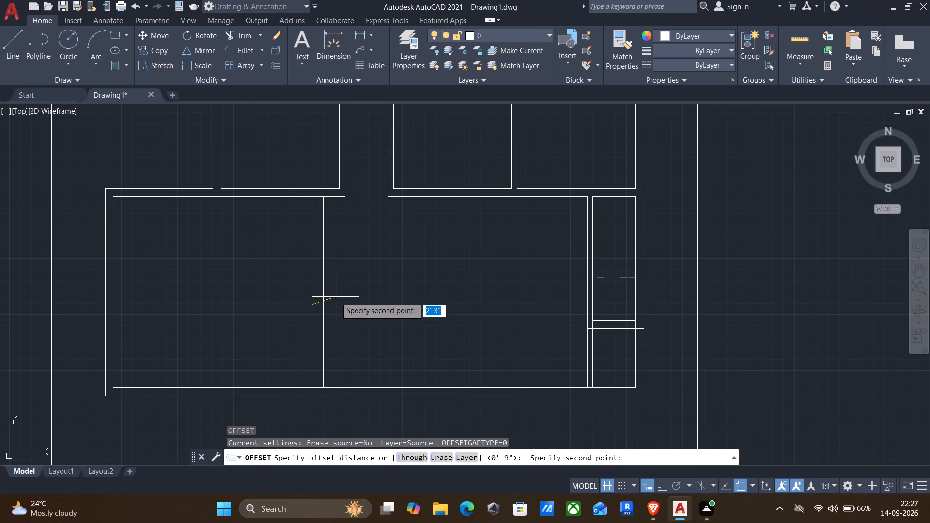
click(339, 296)
click(323, 303)
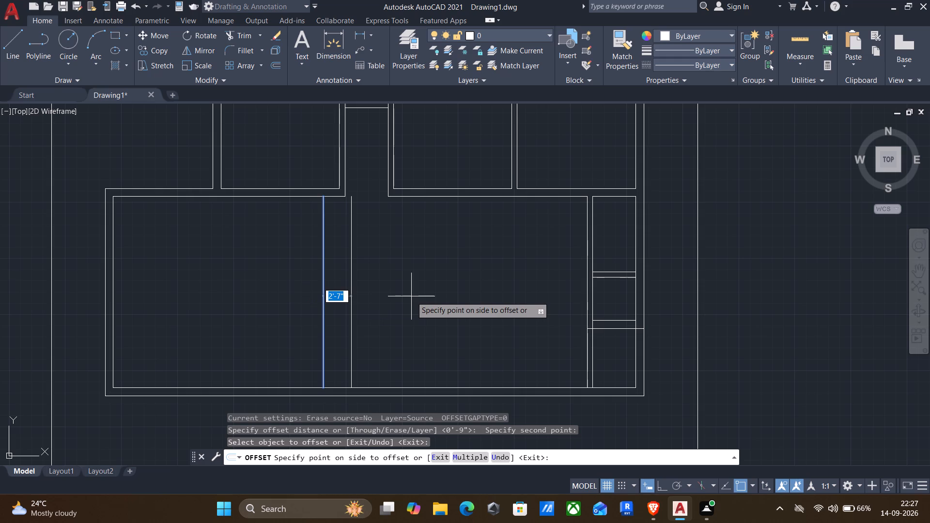
text(6")
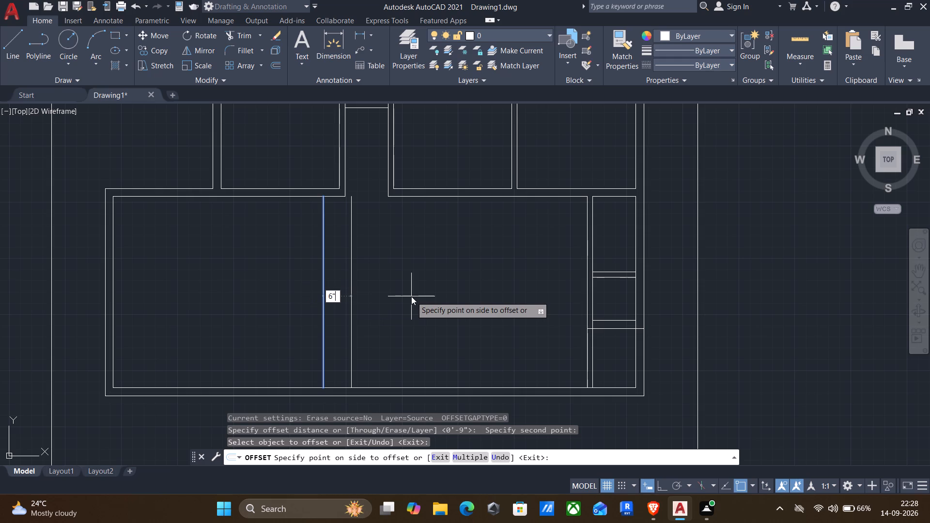
key(Return)
click(326, 308)
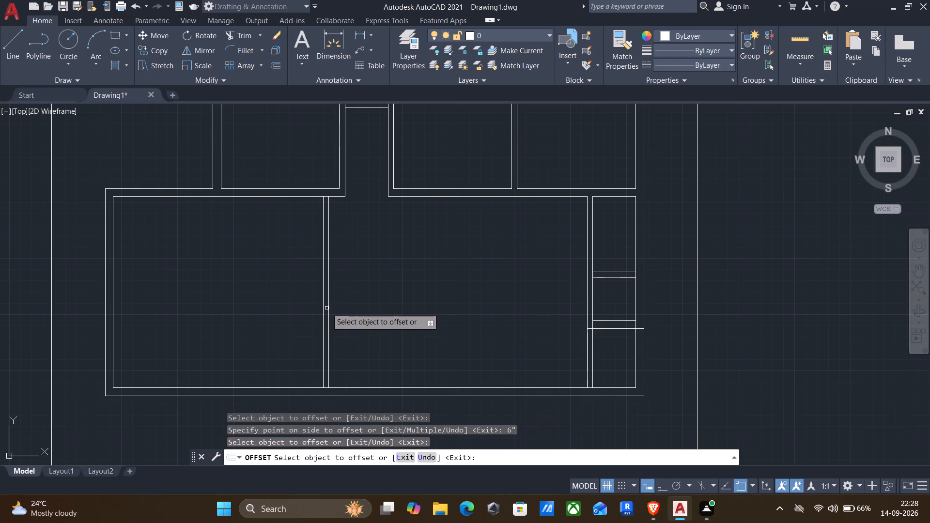
Offset the new partition's right face 6'6" to the right, and the resulting line another 6" to form a second partition.
click(328, 305)
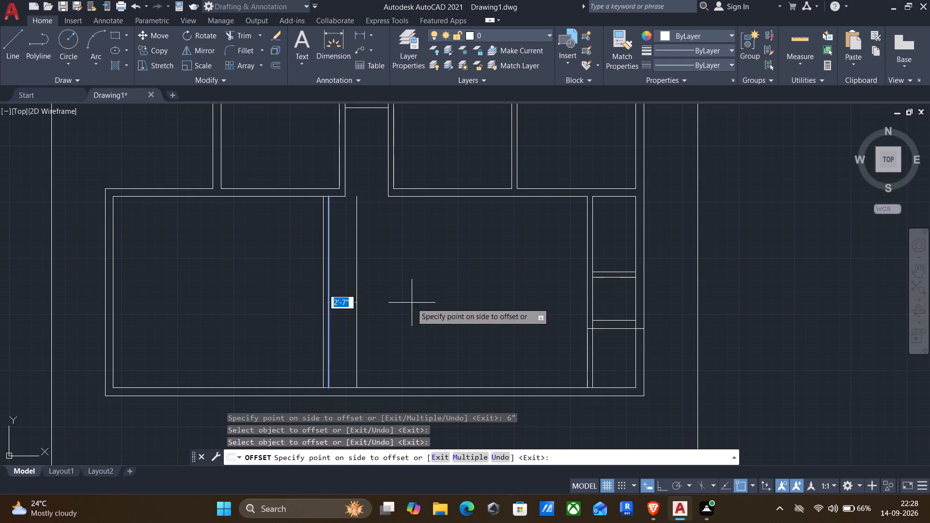
text(6'6")
key(Return)
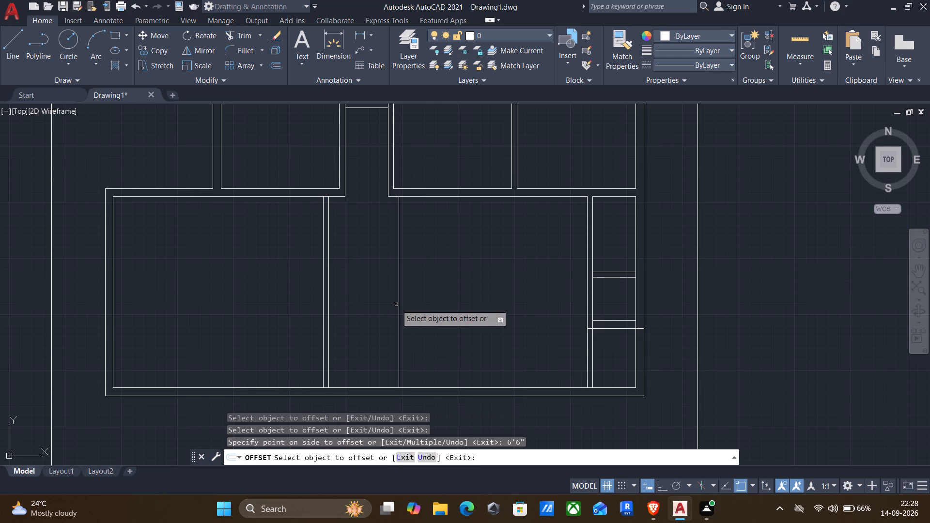
click(400, 302)
text(6")
key(Return)
Offset the second partition's right face 12' to the right, and the resulting line another 6" to form a third partition.
click(405, 306)
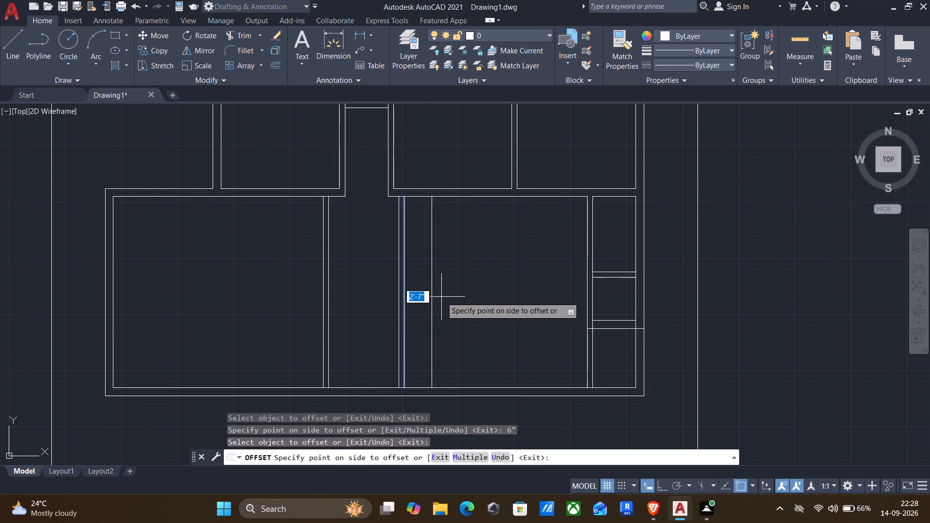
text(12')
key(Return)
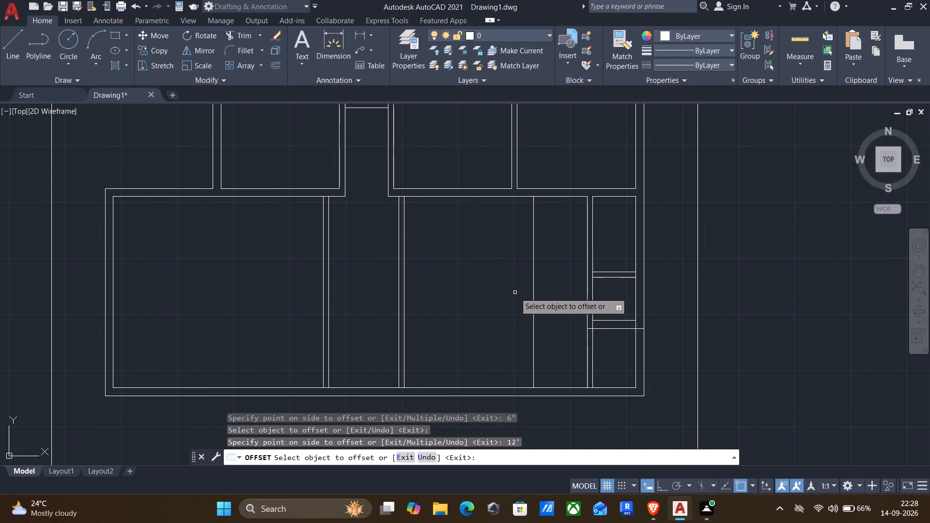
click(533, 277)
text(6")
key(Return)
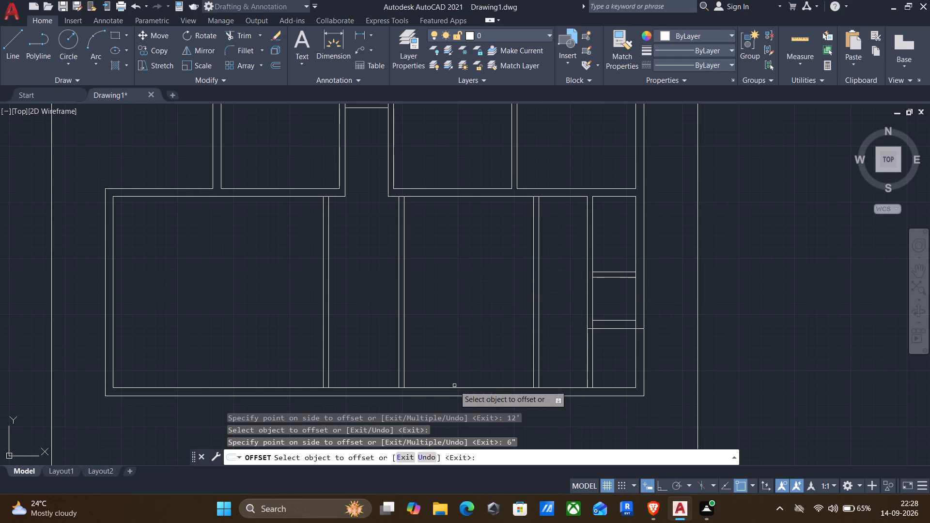
key(Escape)
Trim the bottom wall's inner line between the faces of the first and second 6" hall partitions.
text(tr)
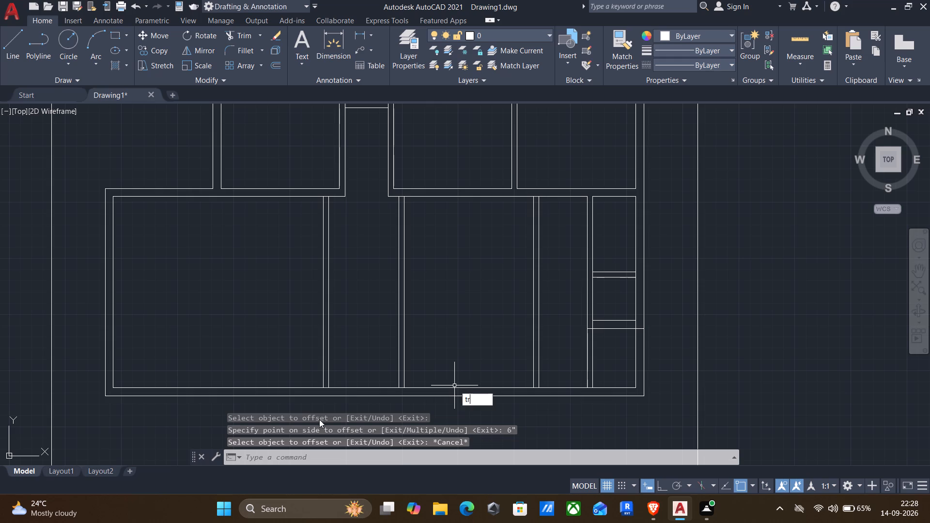
key(Return)
scroll(338, 387, up, 2)
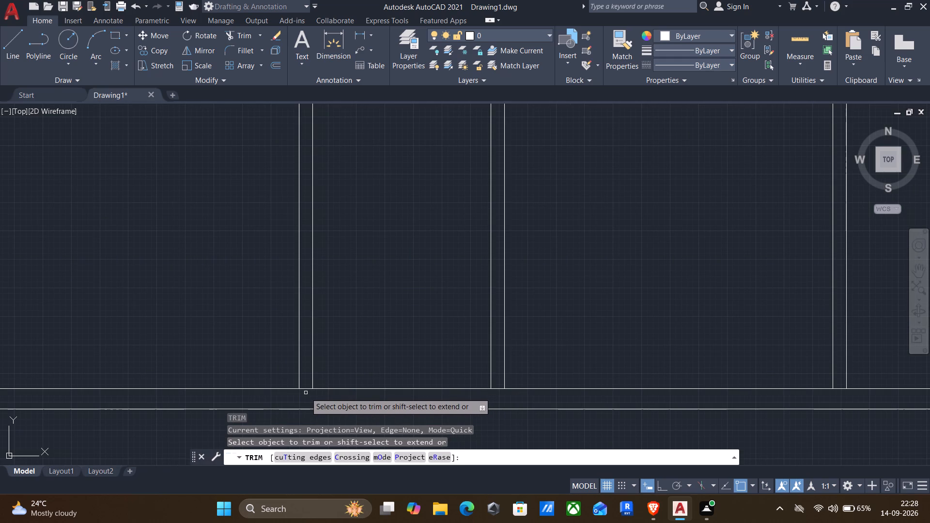
scroll(310, 386, up, 2)
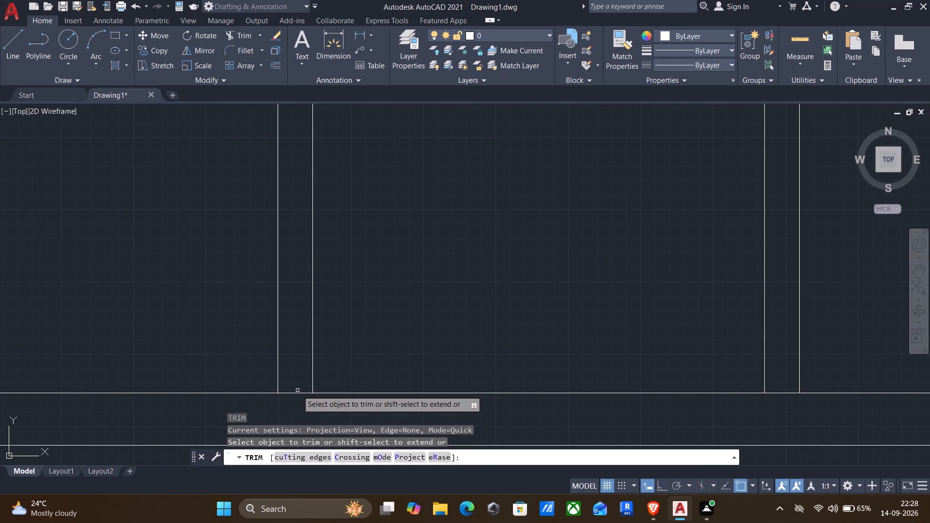
click(297, 390)
click(298, 395)
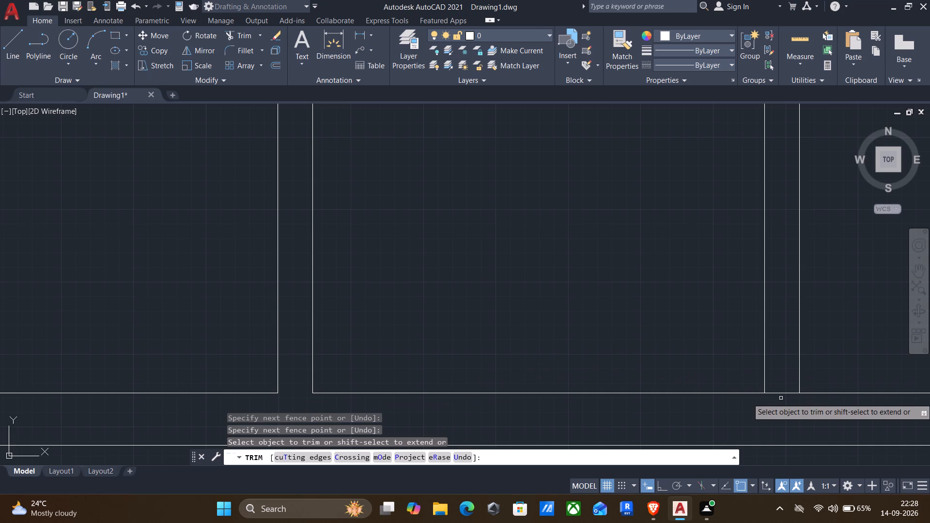
click(782, 399)
click(782, 388)
scroll(782, 388, down, 2)
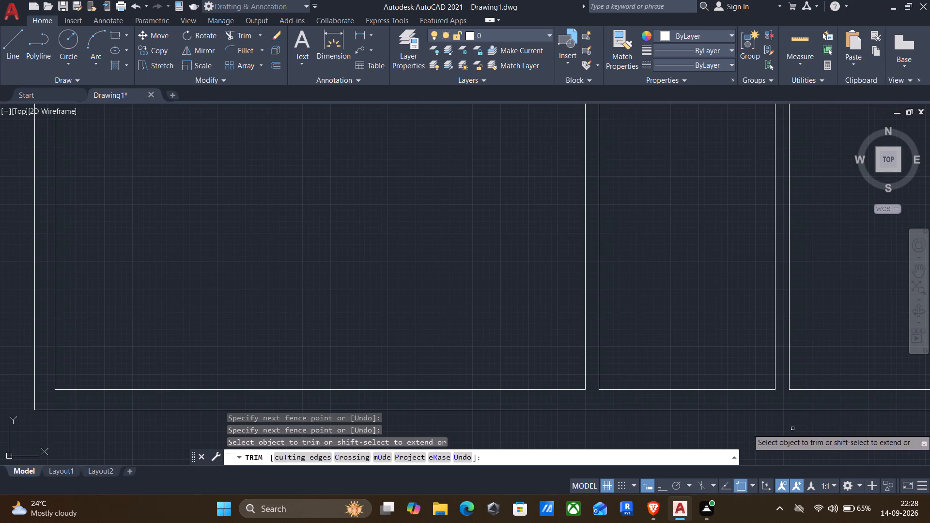
In the right-hand strip, trim the side faces inside the 6" cross partition's junctions and the right wall's inner face inside the 9" wall.
middle_drag(786, 430, 291, 474)
middle_drag(473, 340, 448, 242)
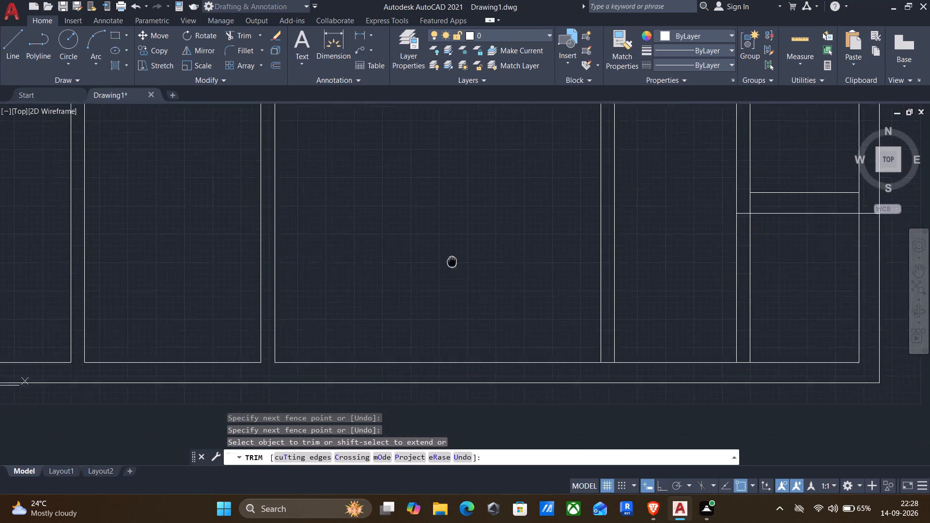
middle_drag(448, 242, 409, 191)
middle_drag(630, 224, 535, 424)
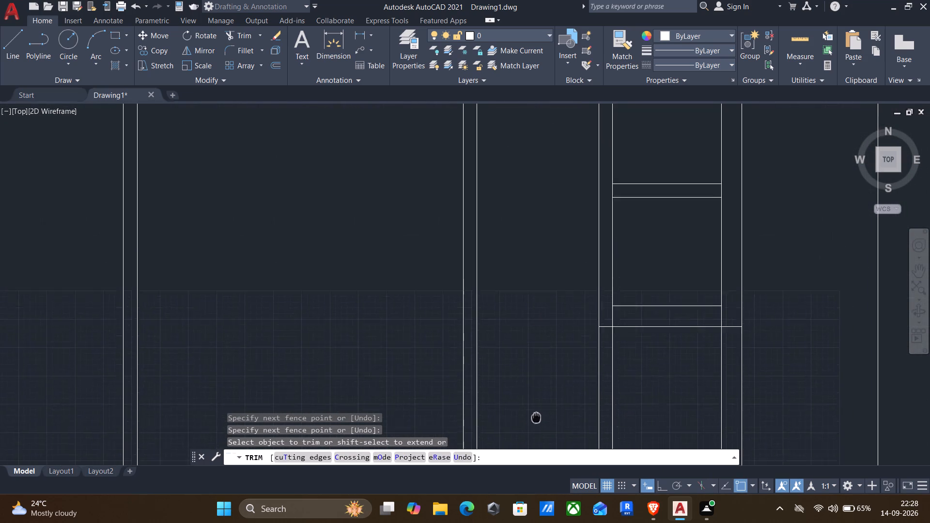
middle_drag(535, 424, 531, 516)
scroll(528, 382, down, 2)
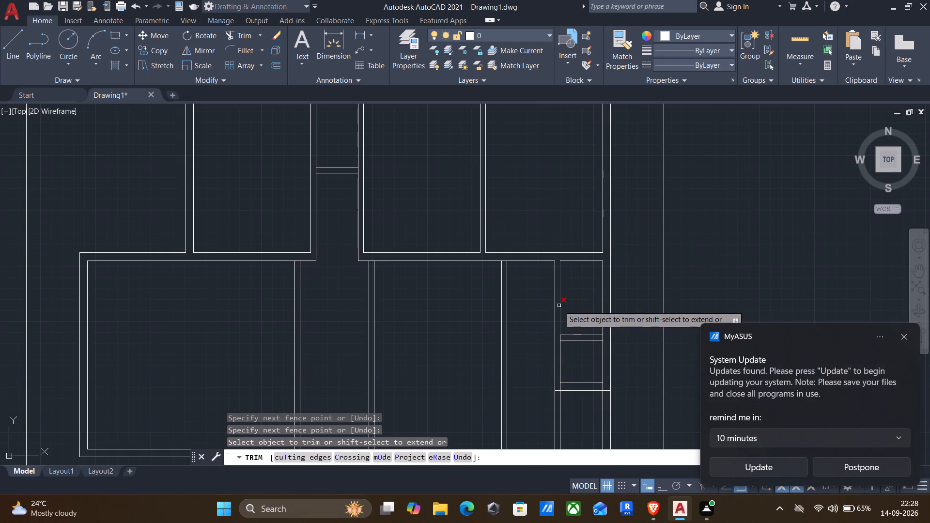
scroll(602, 338, up, 3)
click(597, 338)
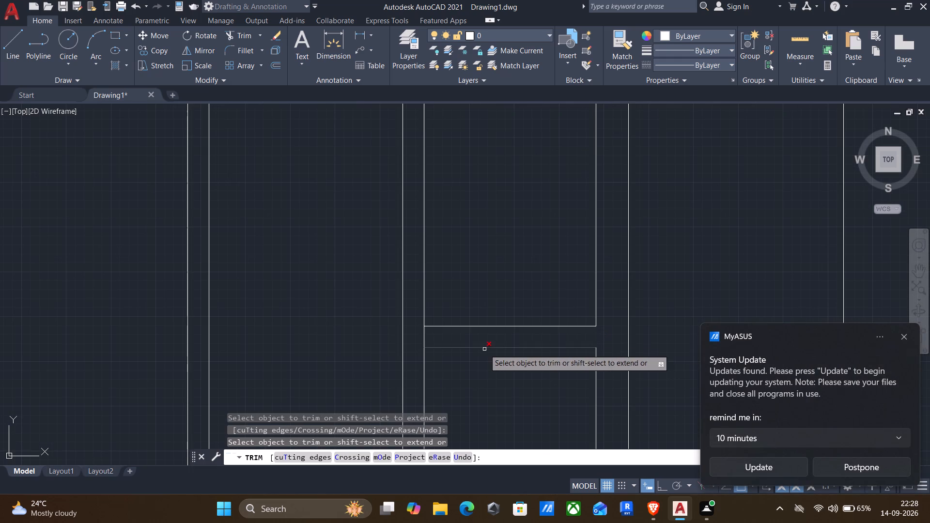
click(426, 336)
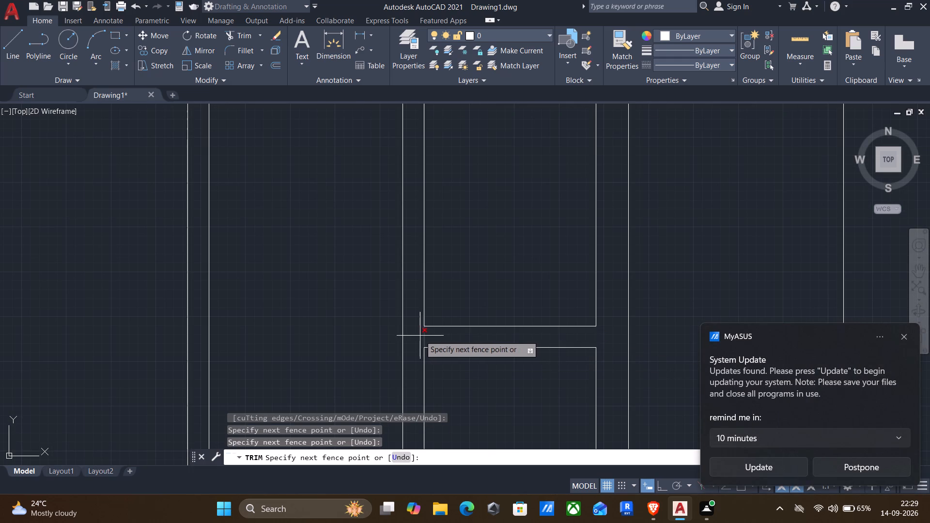
click(419, 336)
scroll(421, 337, down, 3)
middle_drag(408, 358, 379, 277)
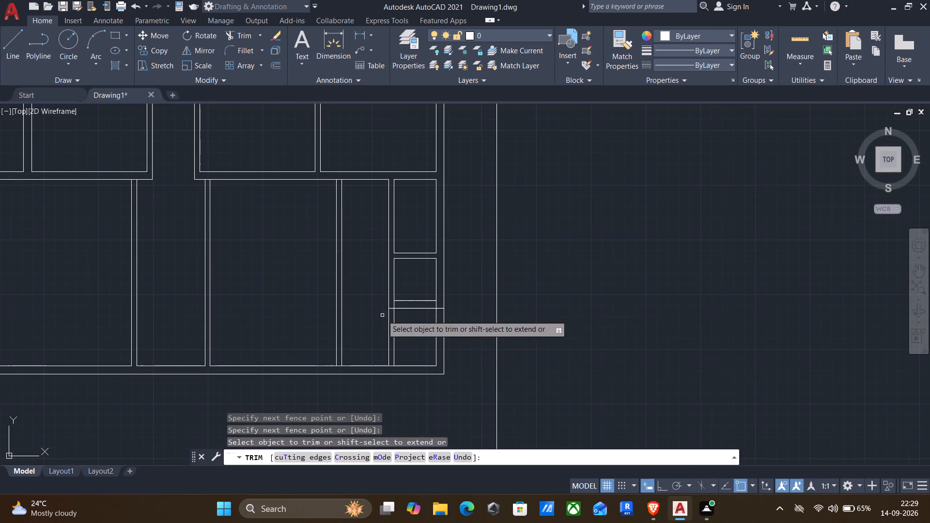
scroll(434, 299, up, 2)
click(436, 314)
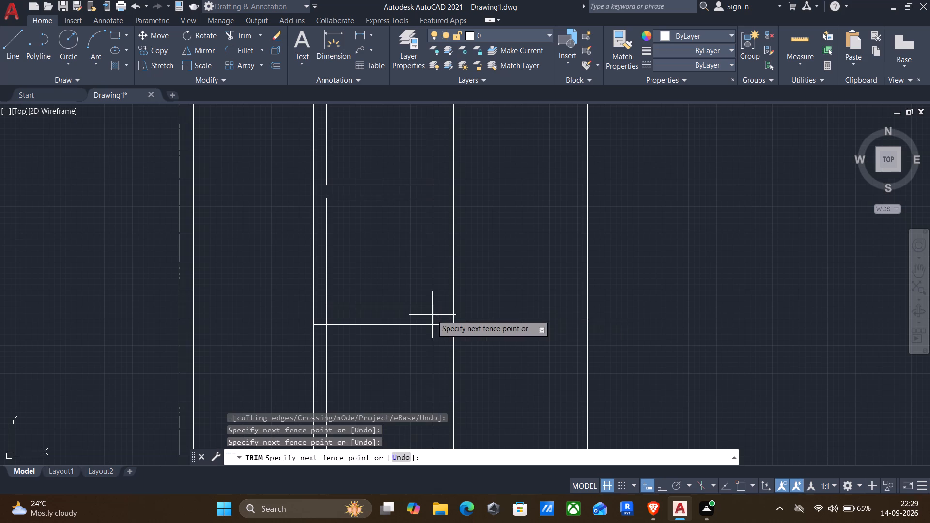
click(416, 317)
Trim away both faces of the right outer wall and of the strip's vertical partition below the 9" wall.
drag(474, 352, 436, 356)
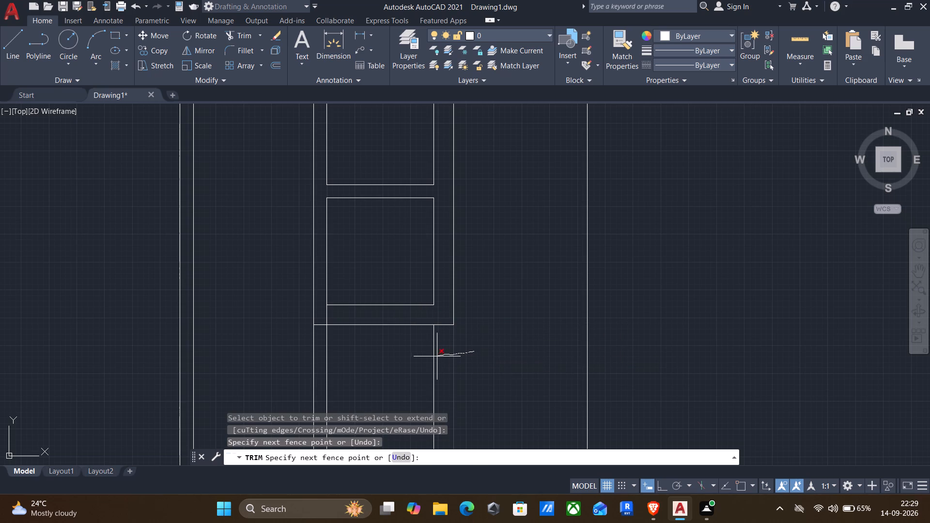
drag(436, 356, 428, 358)
scroll(426, 359, down, 2)
middle_drag(443, 386, 449, 286)
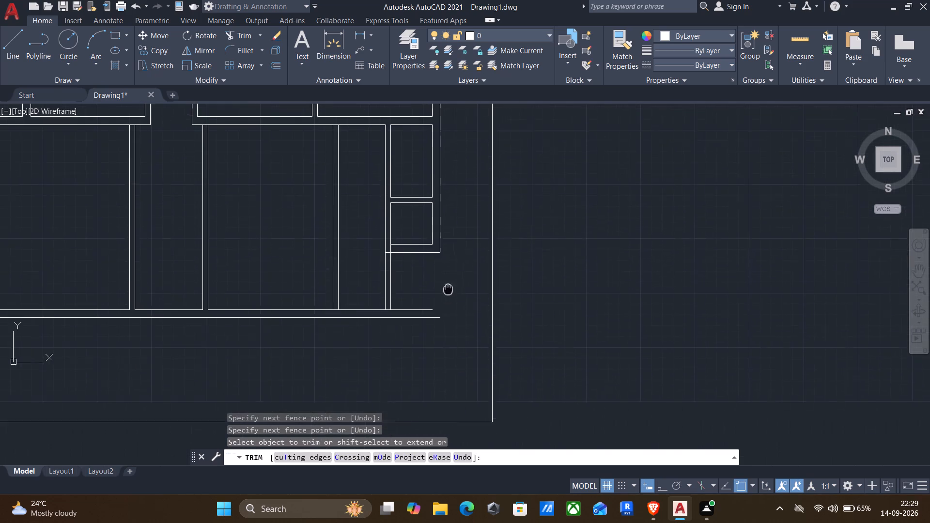
middle_drag(449, 286, 449, 280)
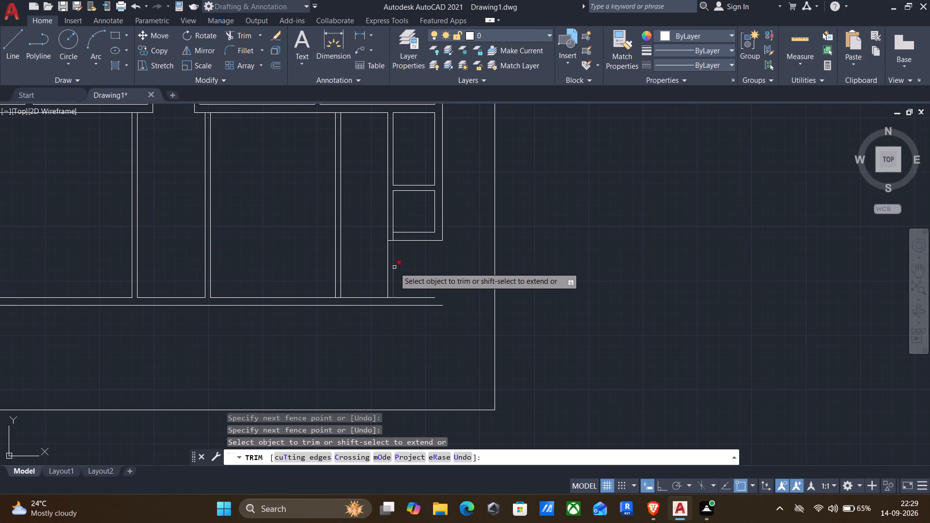
click(394, 267)
click(388, 267)
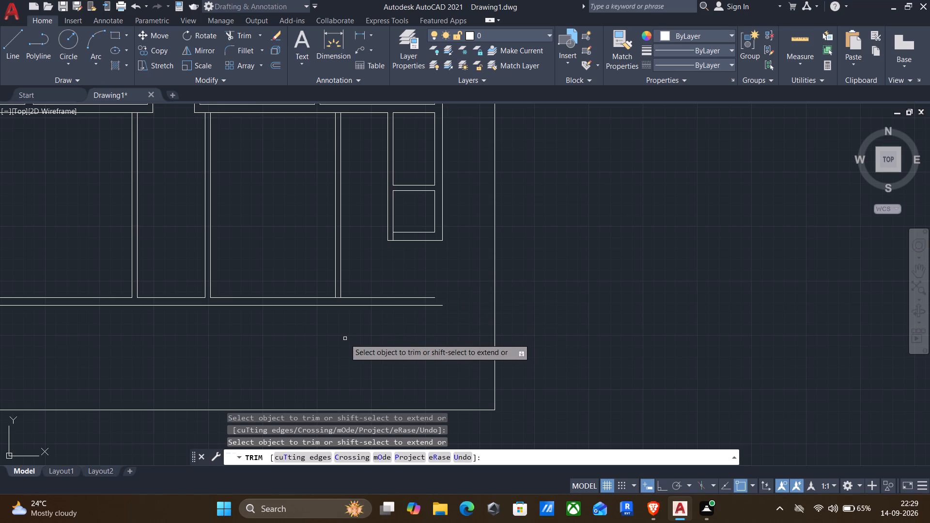
key(Escape)
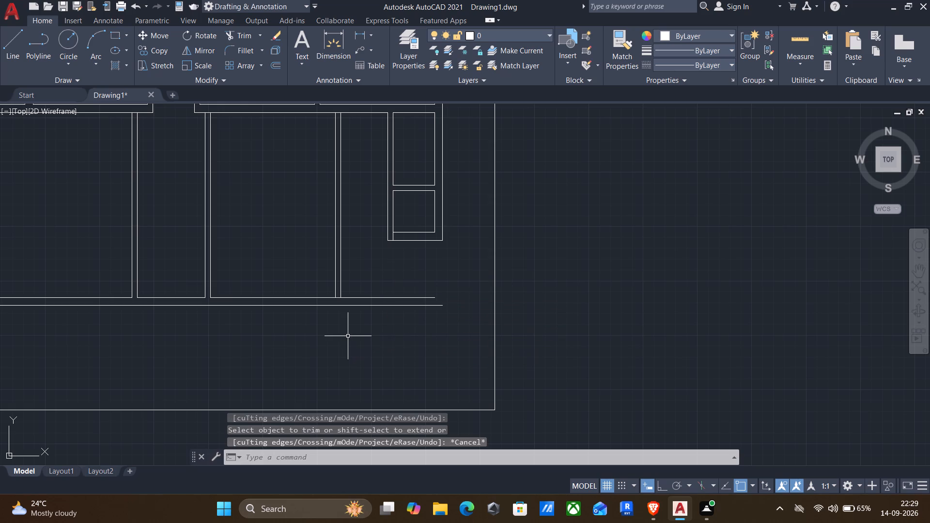
Fillet the bottom wall's outer and inner lines to the third partition's right and left faces to form a zero-radius corner.
key(f)
key(Return)
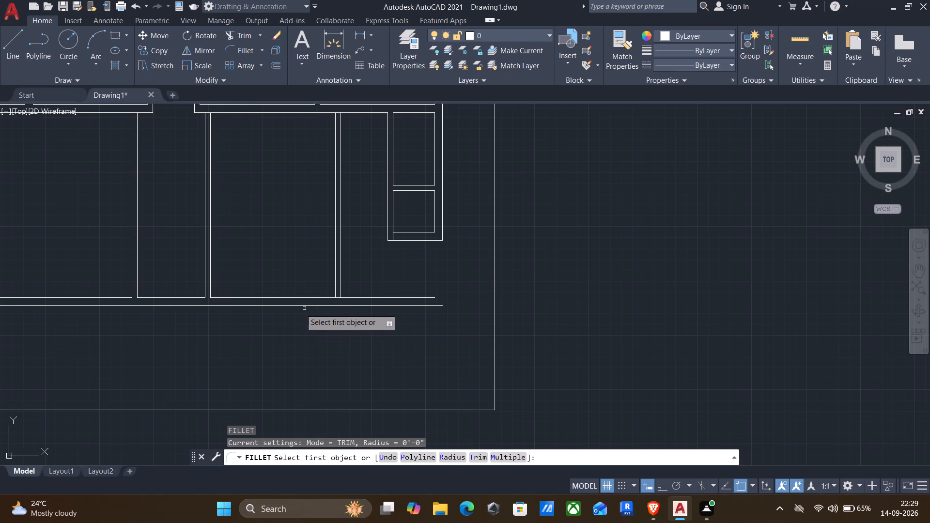
click(286, 306)
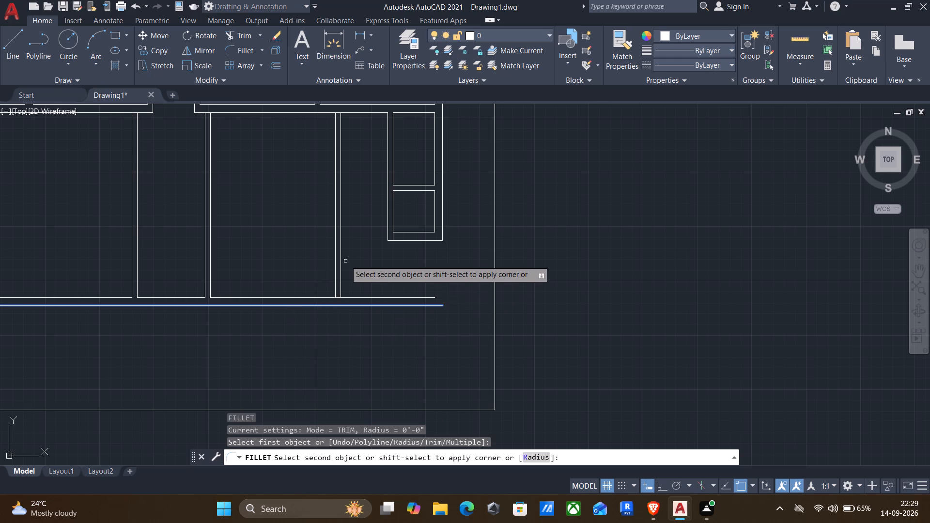
click(341, 257)
key(Return)
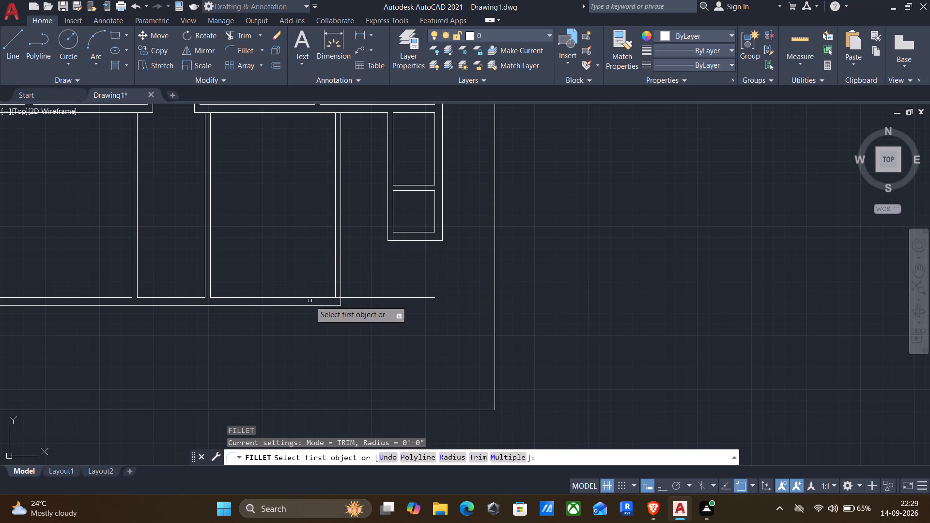
click(308, 297)
click(335, 252)
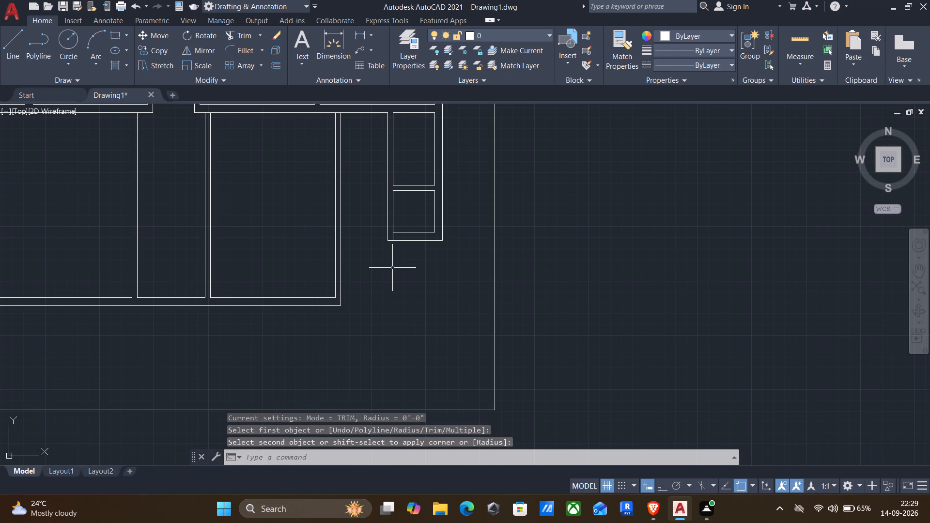
Trim the leftover partition face inside the lower-left corner of the strip's 9" wall.
text(tr)
key(Return)
scroll(399, 227, up, 3)
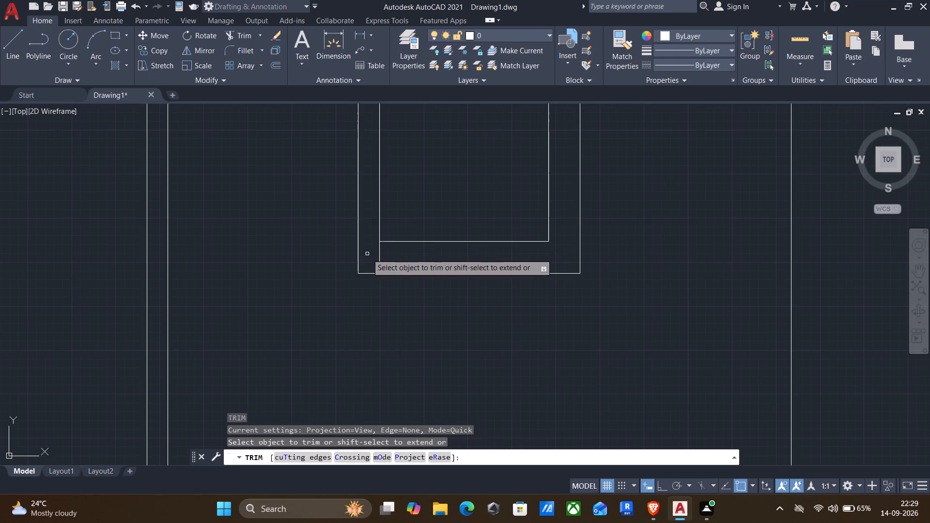
scroll(369, 255, up, 2)
drag(373, 255, 441, 230)
scroll(436, 242, down, 2)
scroll(391, 317, down, 3)
Trim the 9" wall's lower line between the two faces of the third partition at its top junction.
middle_drag(370, 349, 374, 349)
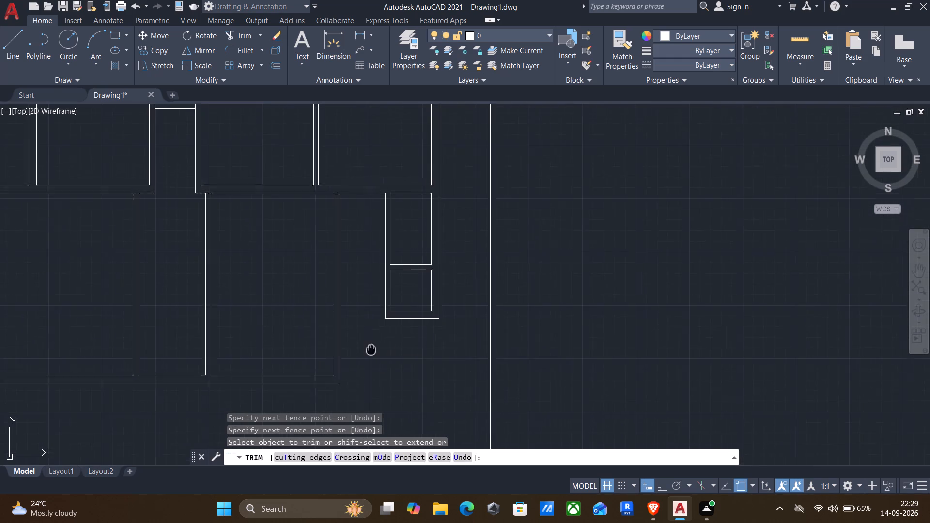
middle_drag(374, 349, 466, 297)
scroll(302, 147, up, 3)
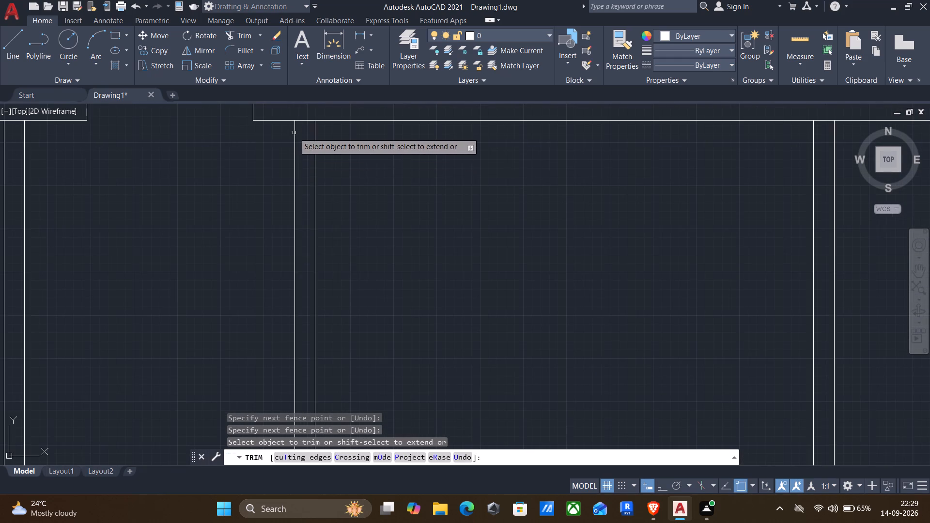
scroll(297, 129, down, 1)
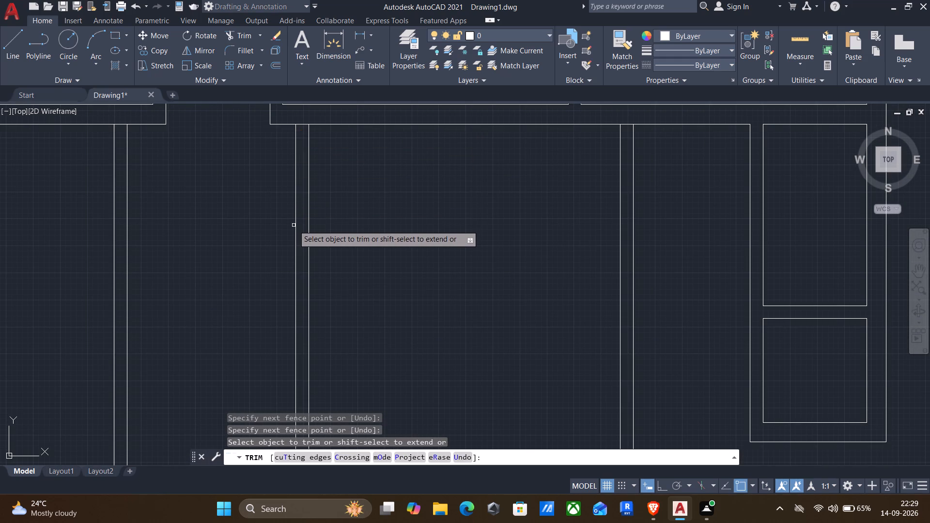
middle_drag(303, 232, 355, 198)
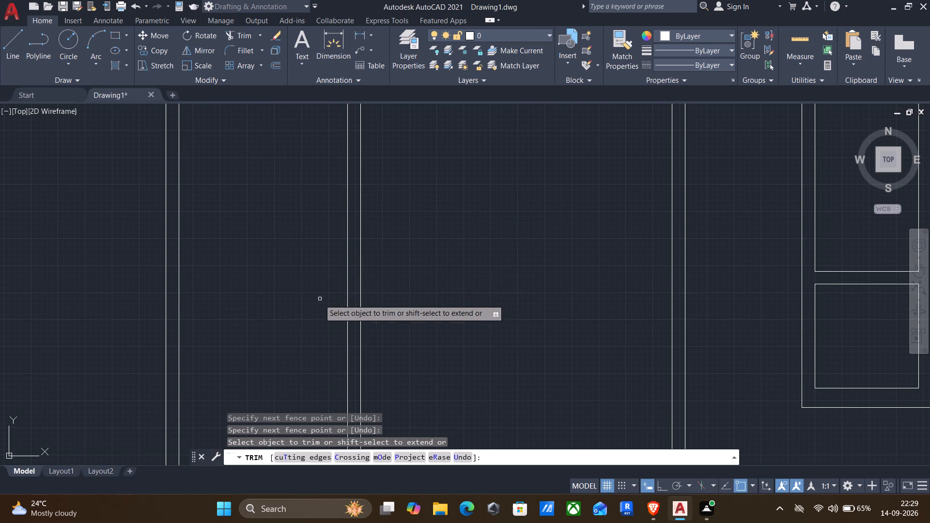
middle_drag(319, 300, 373, 198)
scroll(342, 243, down, 2)
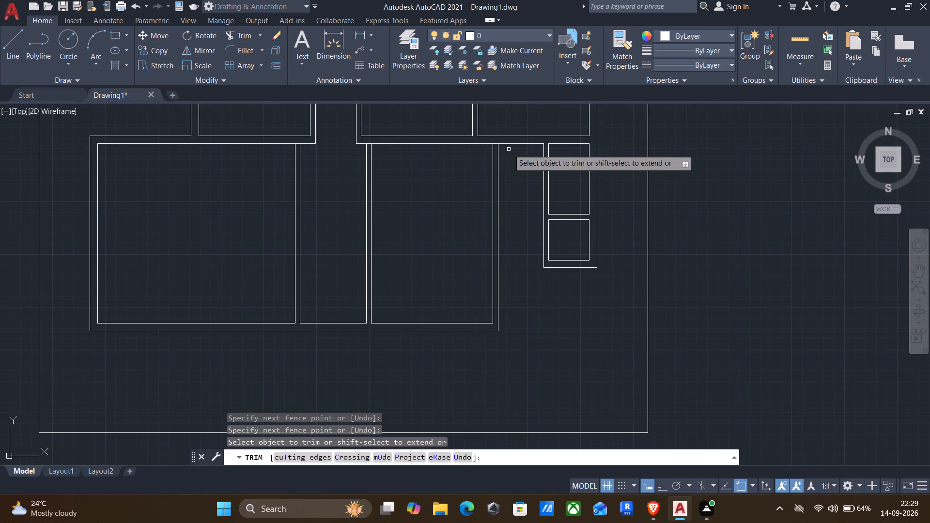
scroll(494, 148, up, 3)
click(496, 131)
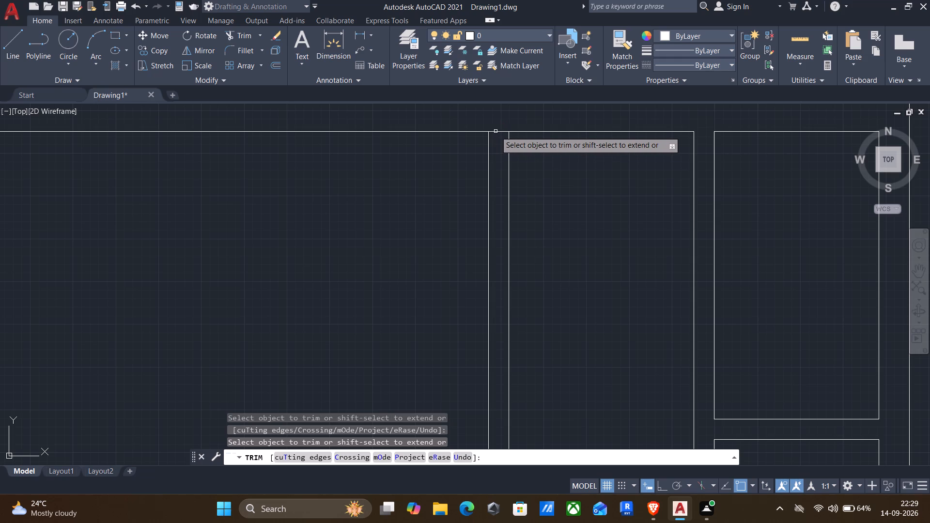
click(497, 136)
click(496, 128)
scroll(465, 154, down, 3)
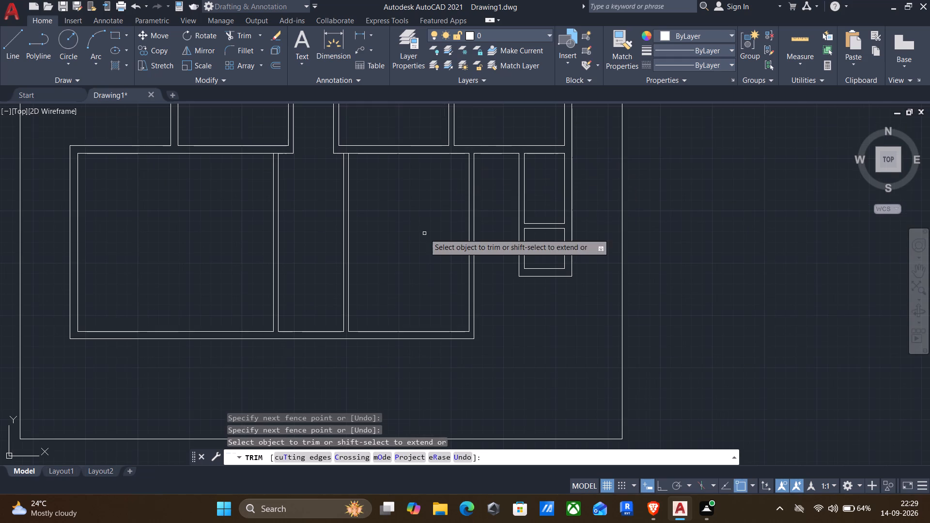
key(Escape)
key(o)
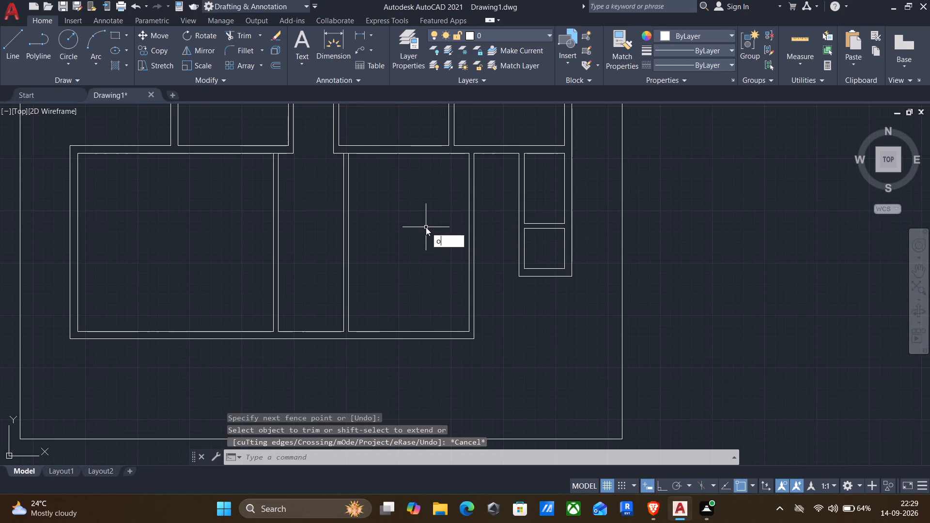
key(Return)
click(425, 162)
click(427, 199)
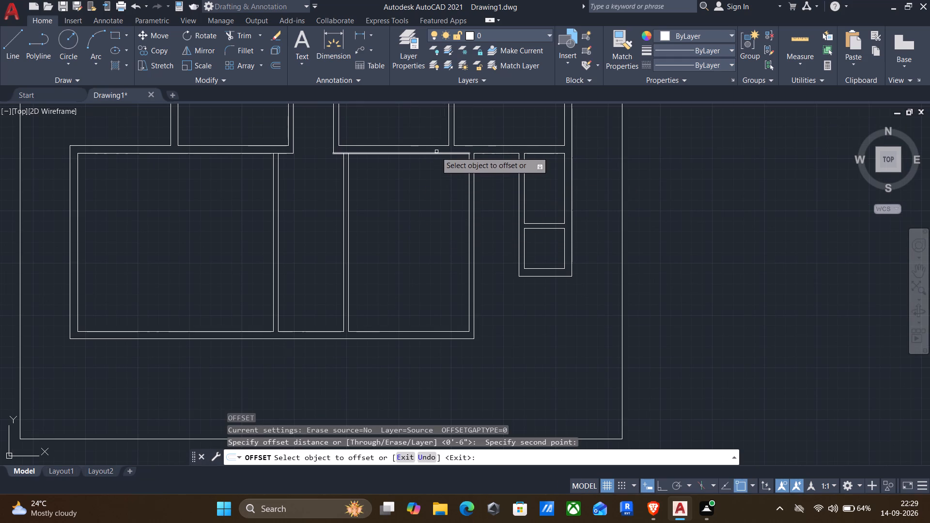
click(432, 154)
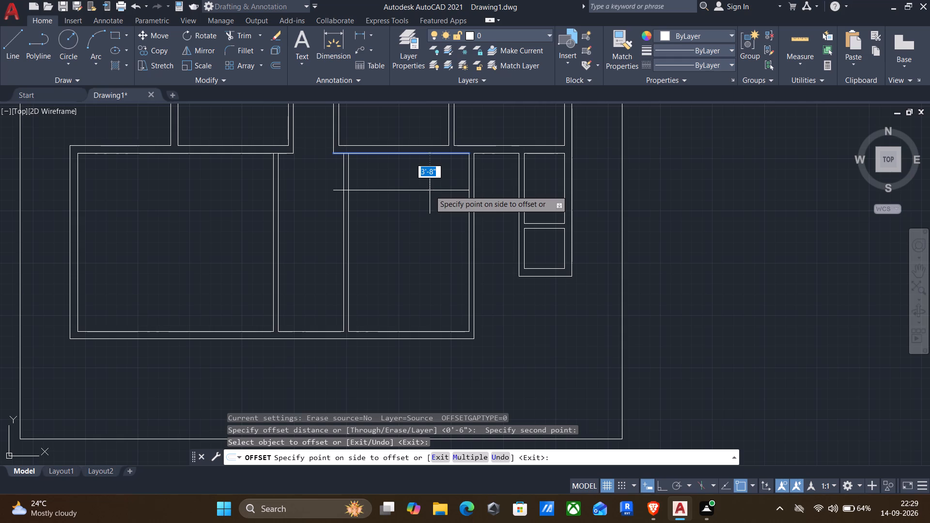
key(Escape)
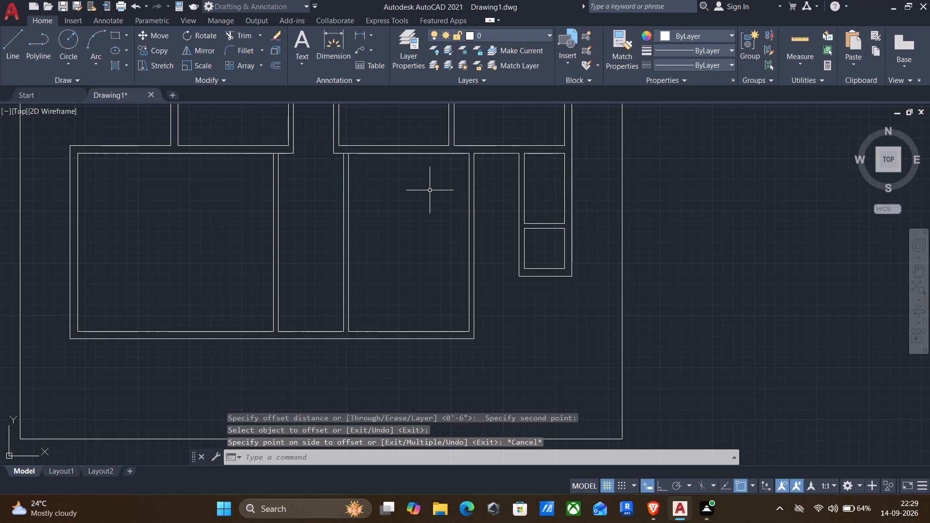
Offset the bottom wall's inner line 14' upward between the second and third partitions.
key(o)
key(Return)
drag(424, 329, 425, 318)
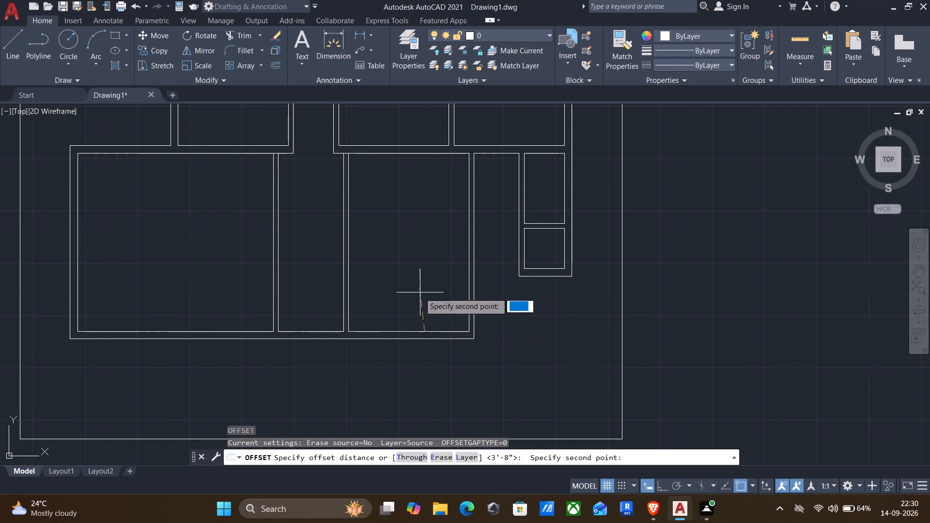
click(419, 292)
click(402, 331)
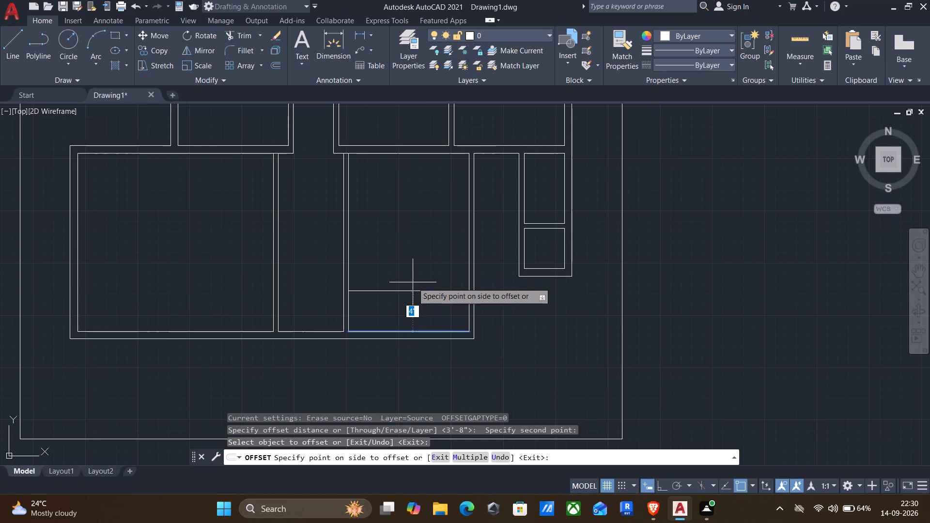
text(14')
key(Return)
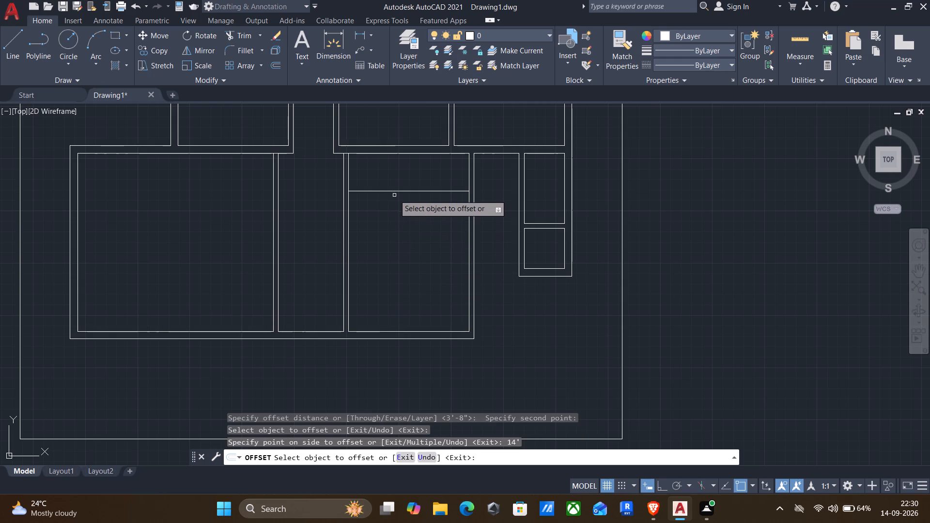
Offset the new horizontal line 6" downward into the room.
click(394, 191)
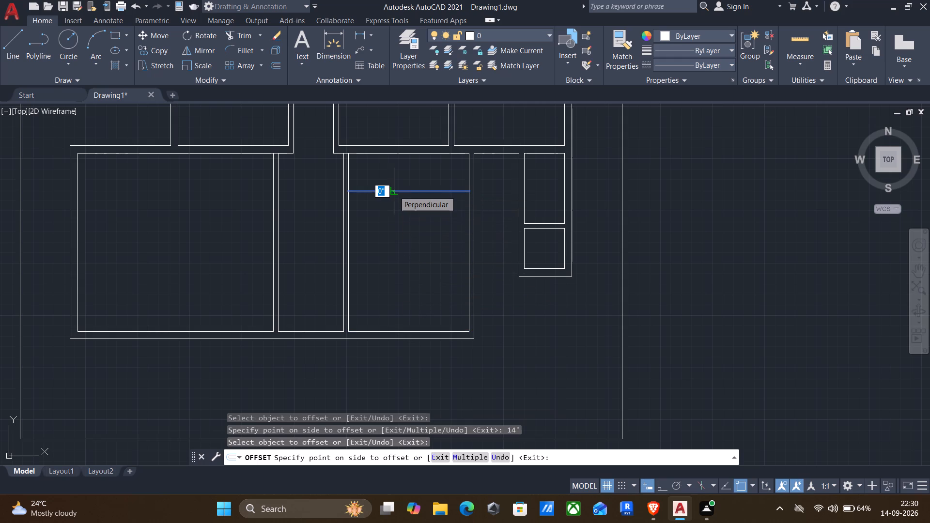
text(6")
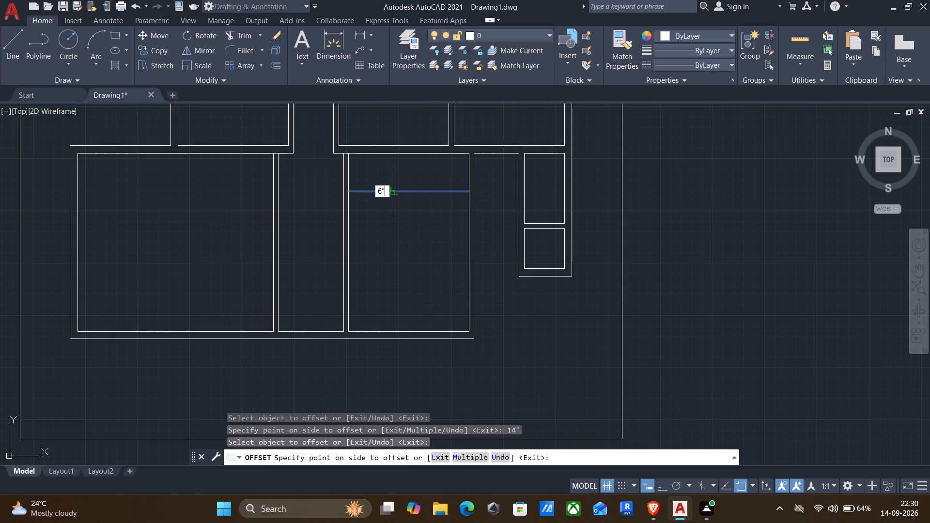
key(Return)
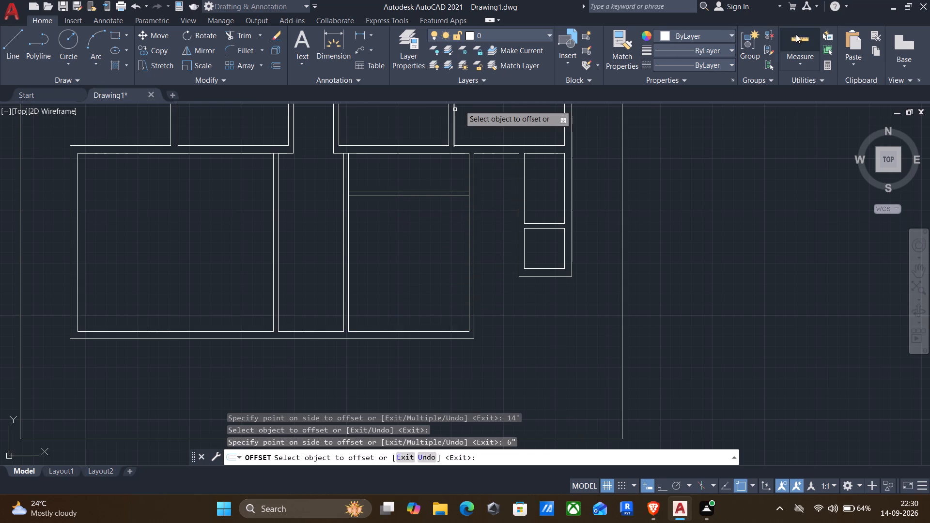
Measure the clear width and depth of the room below the two horizontal lines.
click(797, 36)
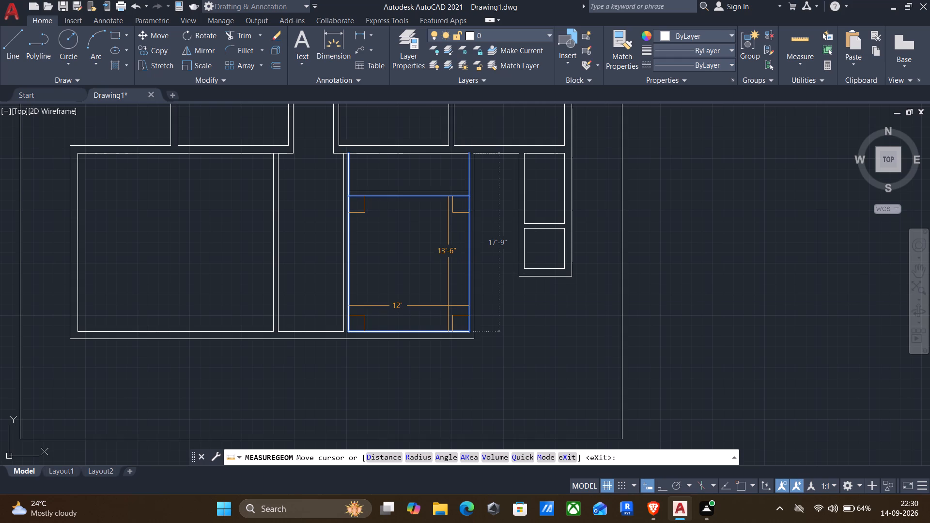
key(Escape)
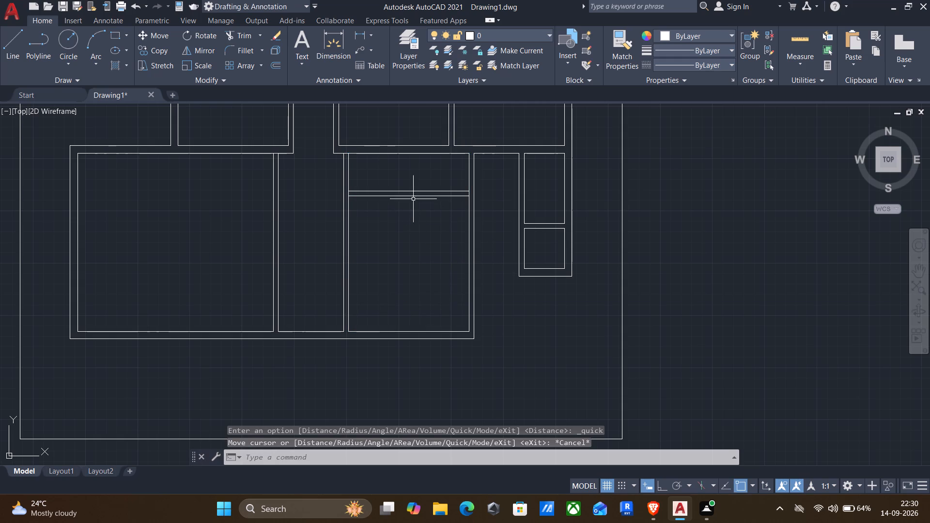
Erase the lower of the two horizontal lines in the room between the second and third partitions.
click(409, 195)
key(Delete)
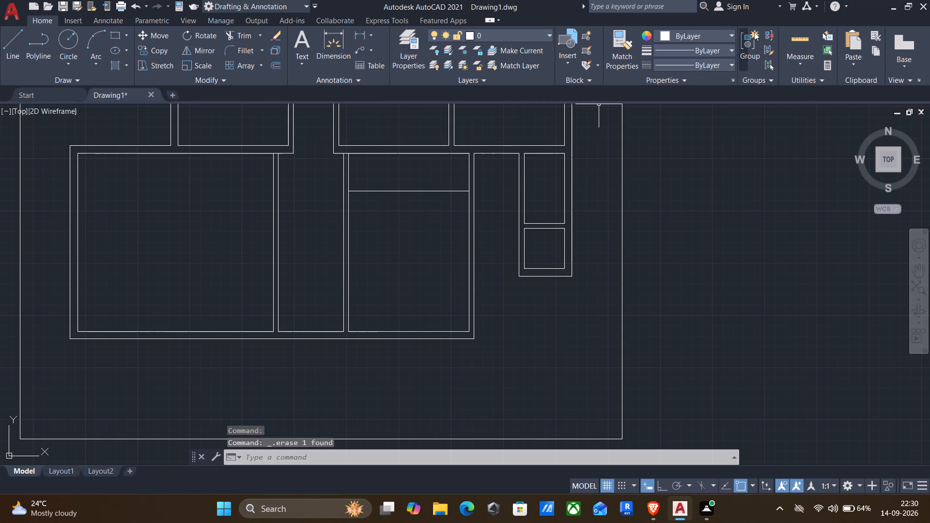
Measure the room's clear size below the remaining horizontal line.
click(800, 31)
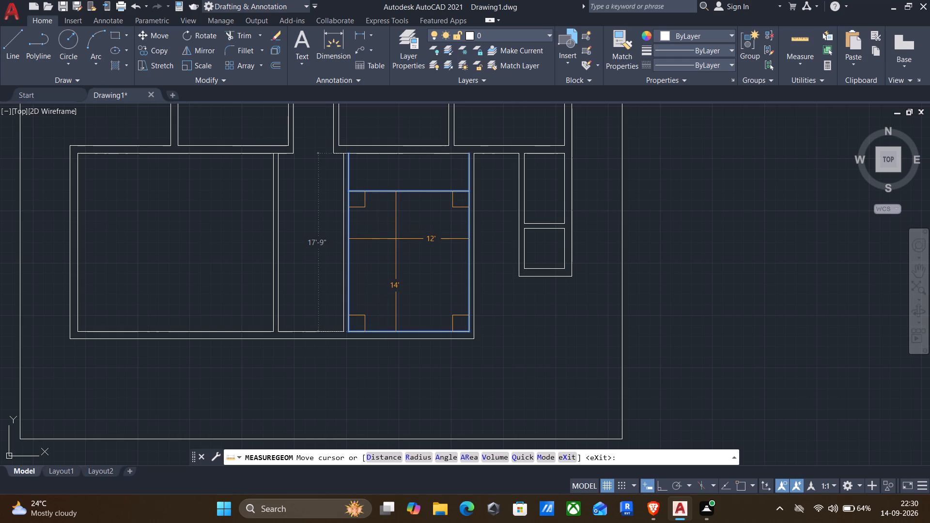
key(Escape)
Offset the room's horizontal line 6" upward to form the cross partition's upper face.
key(o)
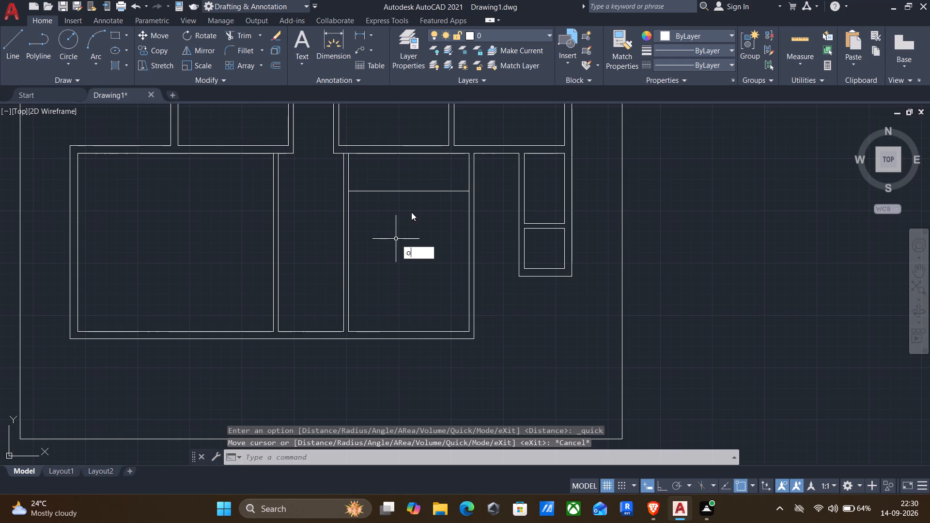
key(Return)
click(418, 188)
click(417, 177)
click(403, 191)
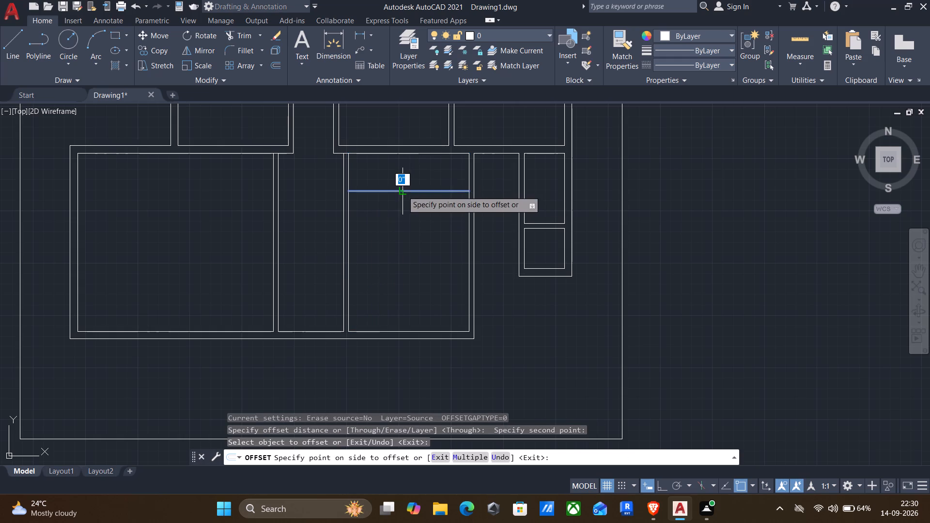
text(6")
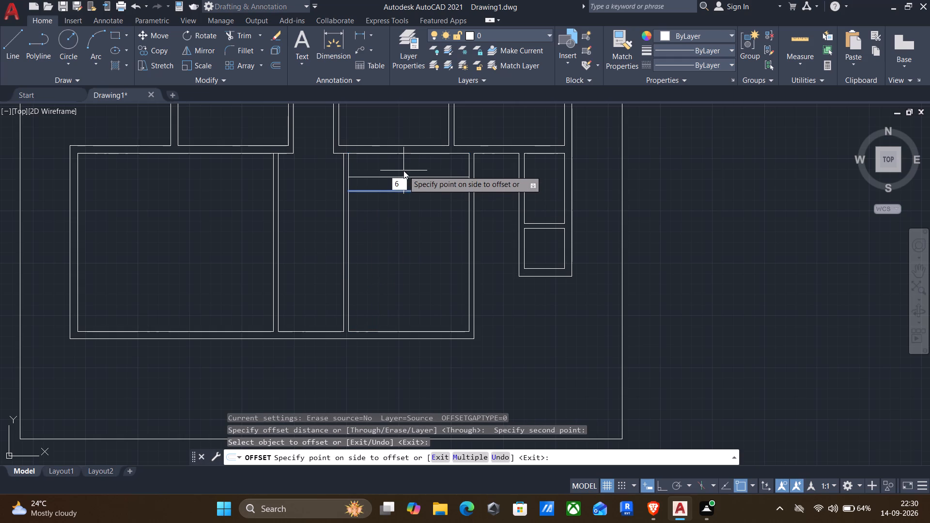
key(Return)
Measure the space between the 6" cross partition and the 9" wall above it.
click(792, 39)
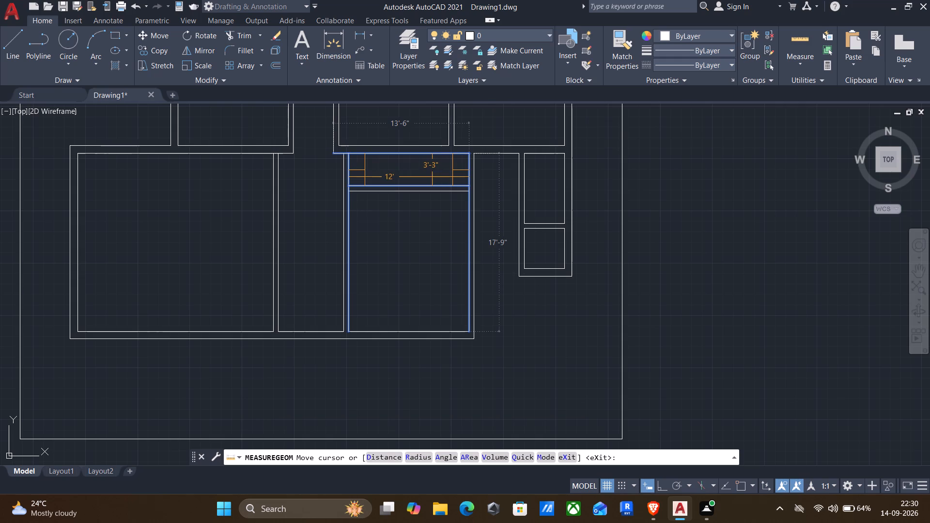
key(Escape)
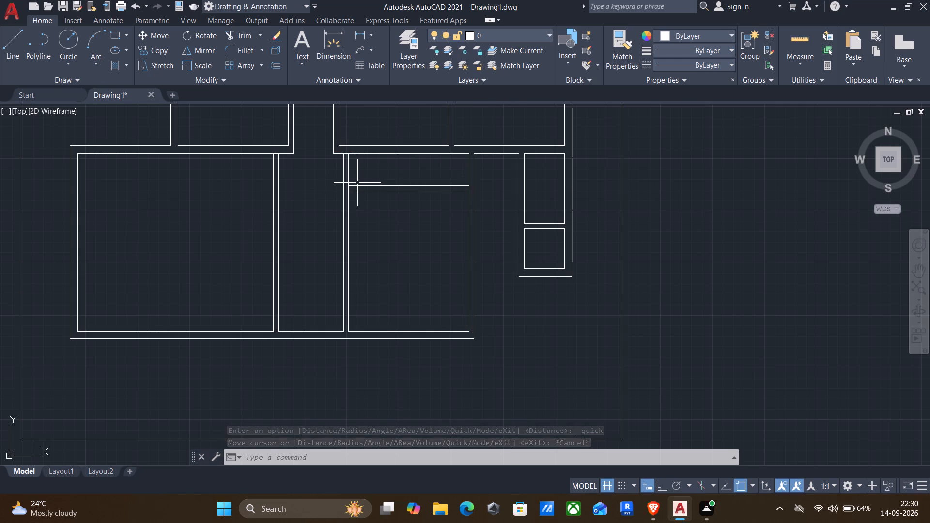
Extend the cross partition's upper line across the middle bay to the first partition's far face.
text(ex)
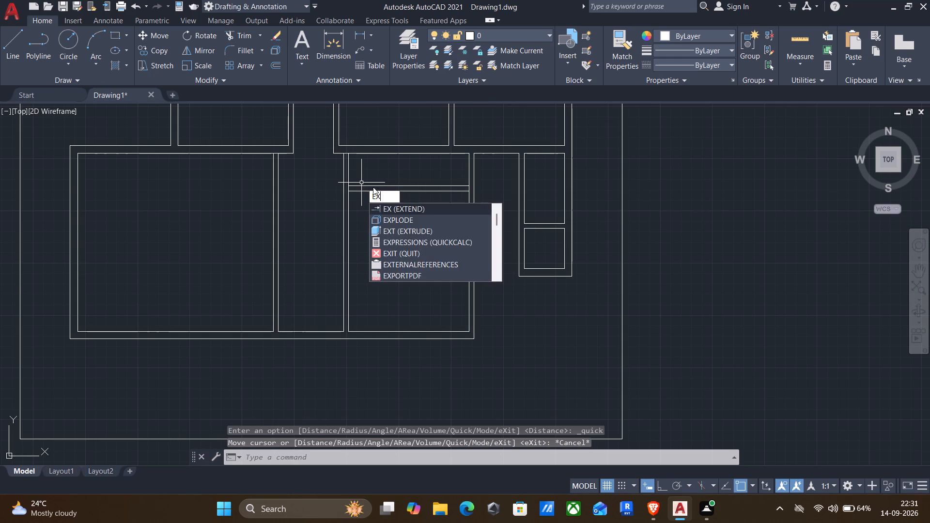
key(Return)
click(374, 186)
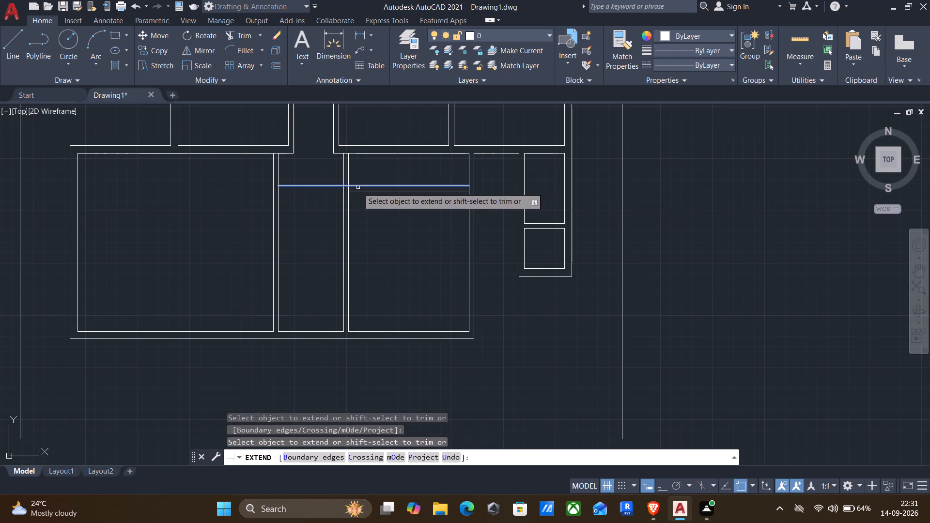
scroll(344, 185, up, 2)
click(343, 185)
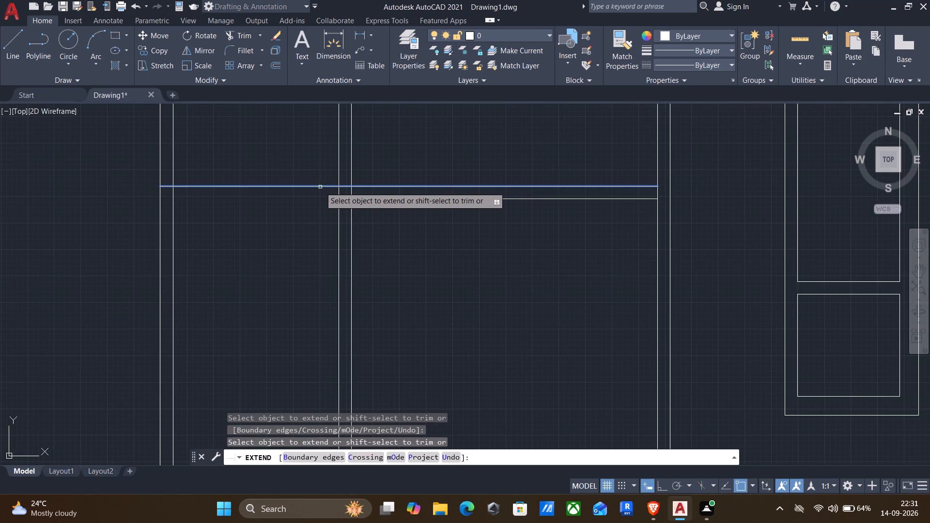
click(320, 187)
scroll(301, 215, down, 1)
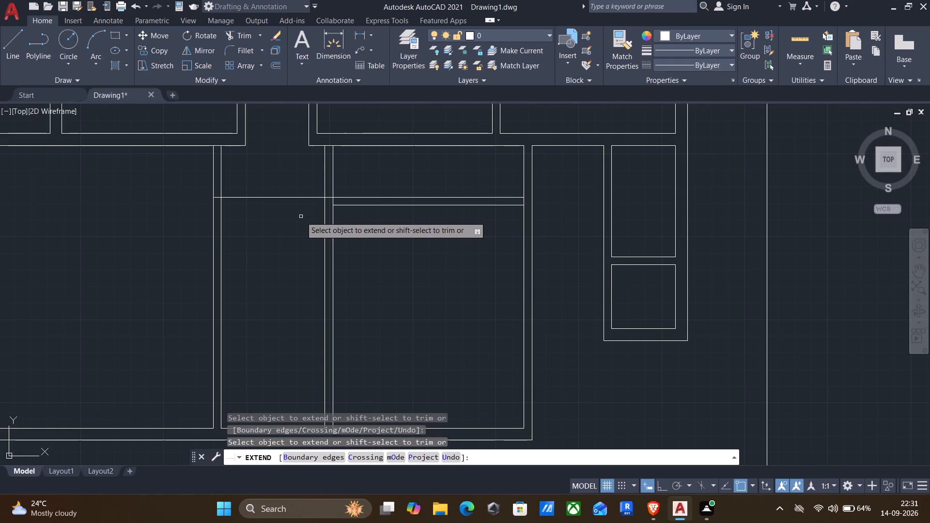
key(Escape)
Trim both faces of the first and second vertical partitions above the extended horizontal line.
text(tr)
key(Return)
drag(340, 167, 325, 180)
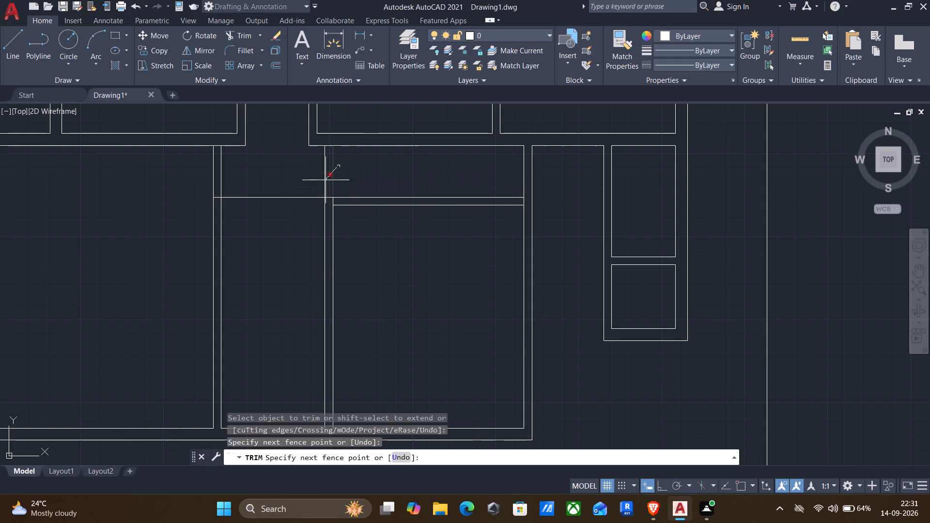
drag(325, 180, 307, 172)
drag(243, 181, 189, 188)
Trim the extended horizontal line between the first and second partitions to open the middle bay.
scroll(187, 194, down, 2)
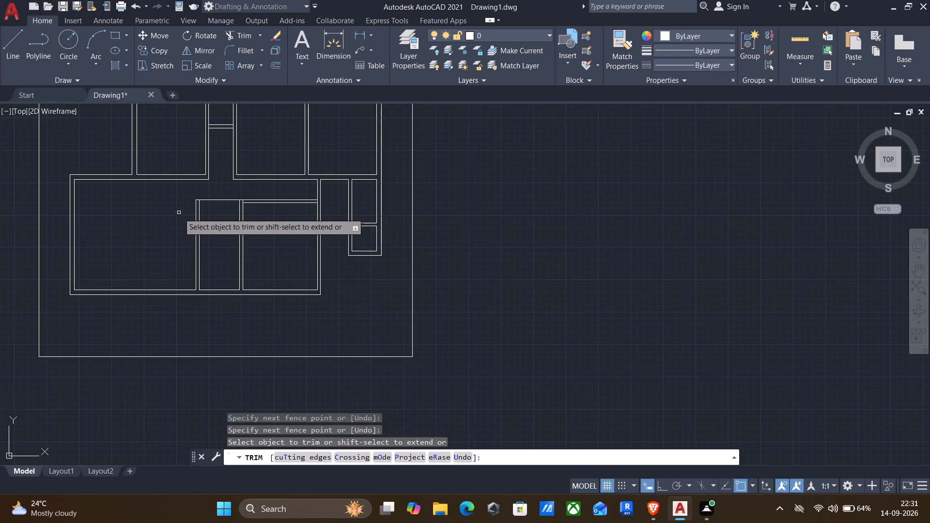
click(210, 200)
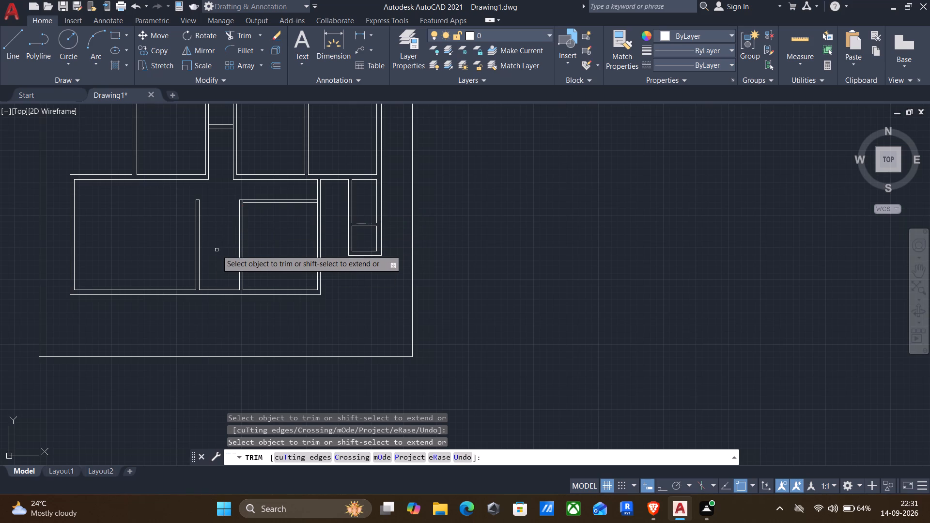
key(Escape)
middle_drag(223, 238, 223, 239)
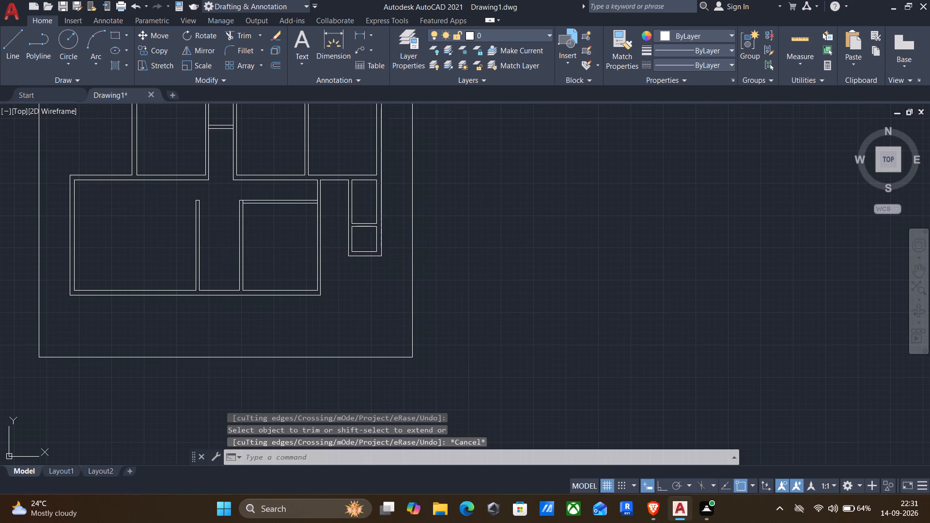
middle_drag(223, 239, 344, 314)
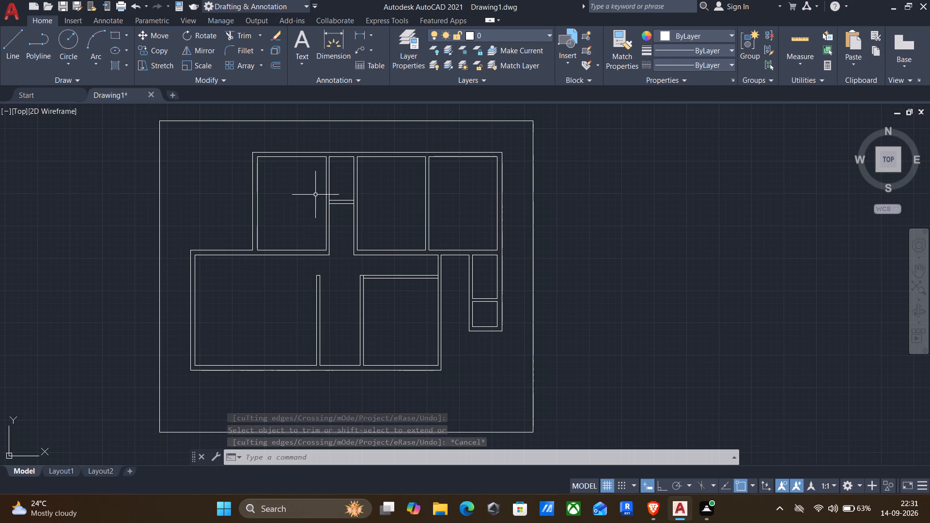
With ortho on, draw a vertical line across the 9" wall from the first upper room's lower inner corner at the partition.
key(l)
key(Return)
scroll(333, 273, up, 4)
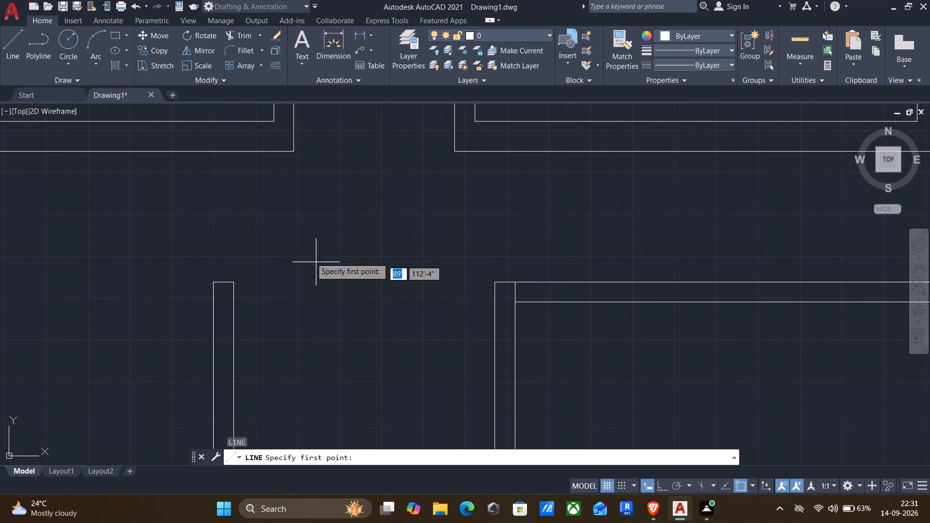
middle_drag(249, 121, 263, 201)
click(285, 200)
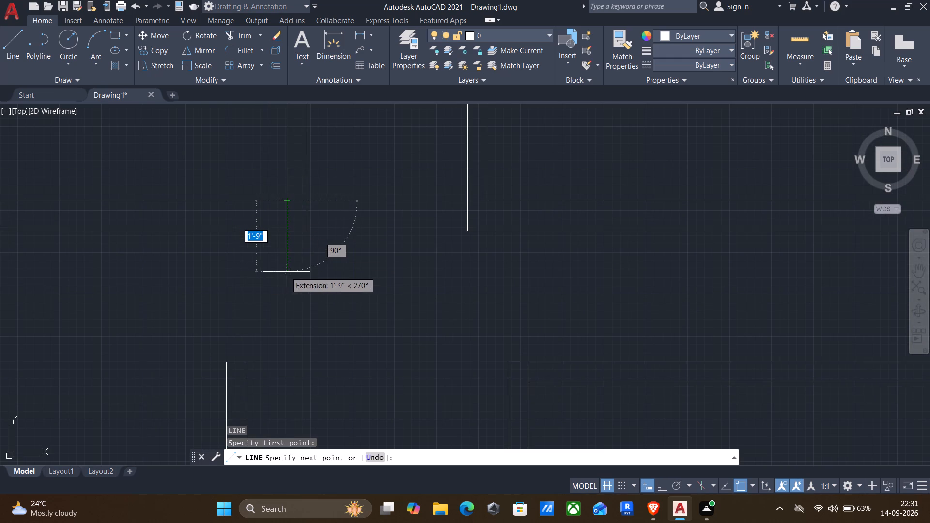
key(F8)
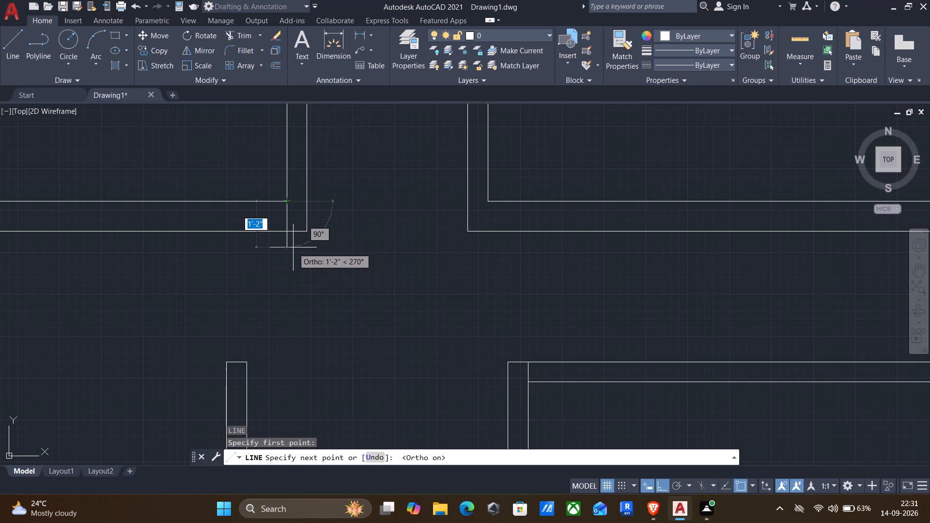
click(285, 230)
key(Return)
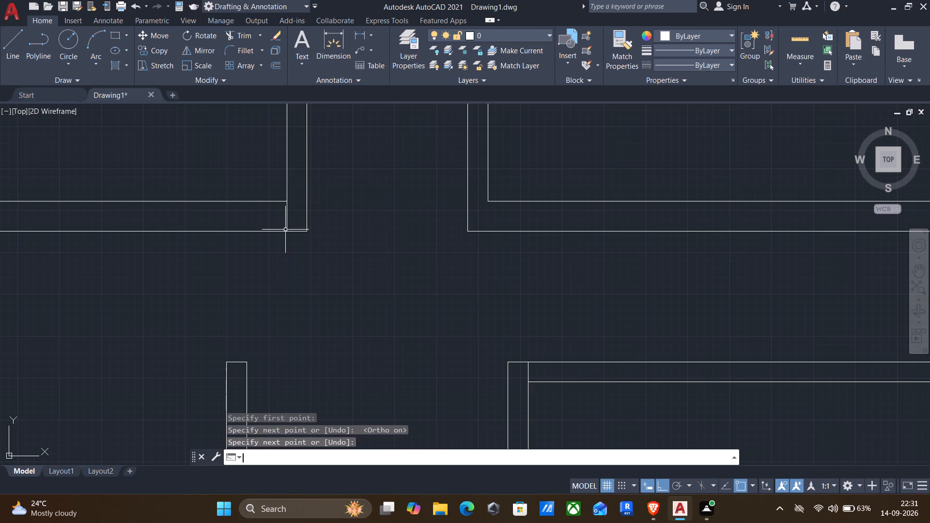
Draw 9" vertical lines across the wall beneath the next two upper partitions, each starting from the inner corner on the partition's far face.
scroll(294, 238, down, 1)
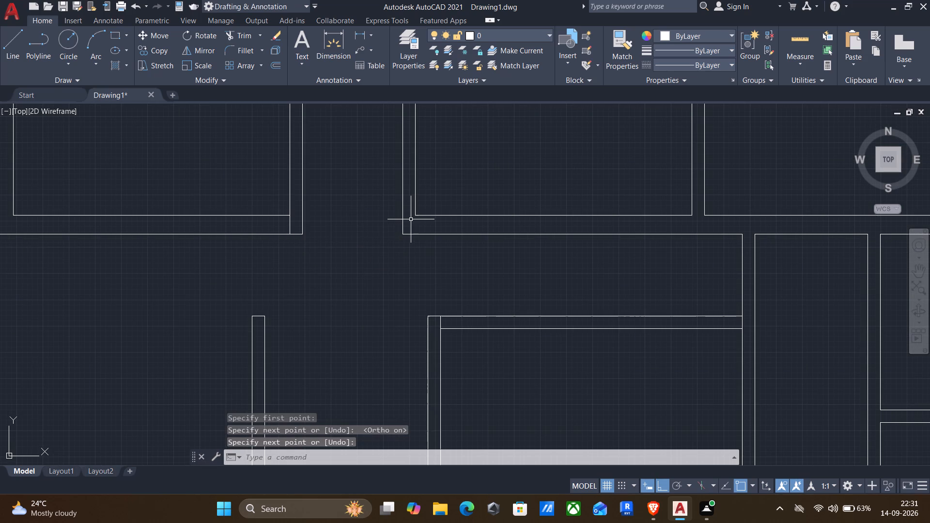
key(Return)
click(416, 215)
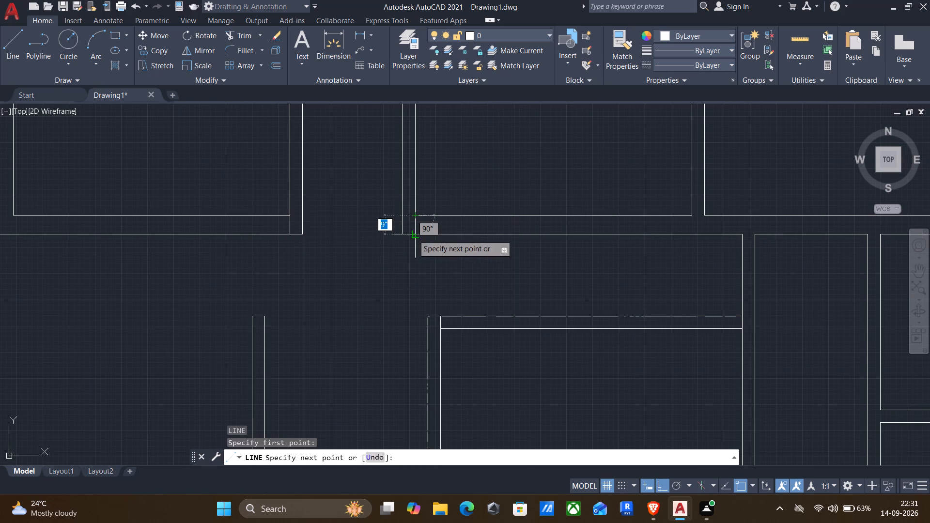
click(412, 235)
key(Return)
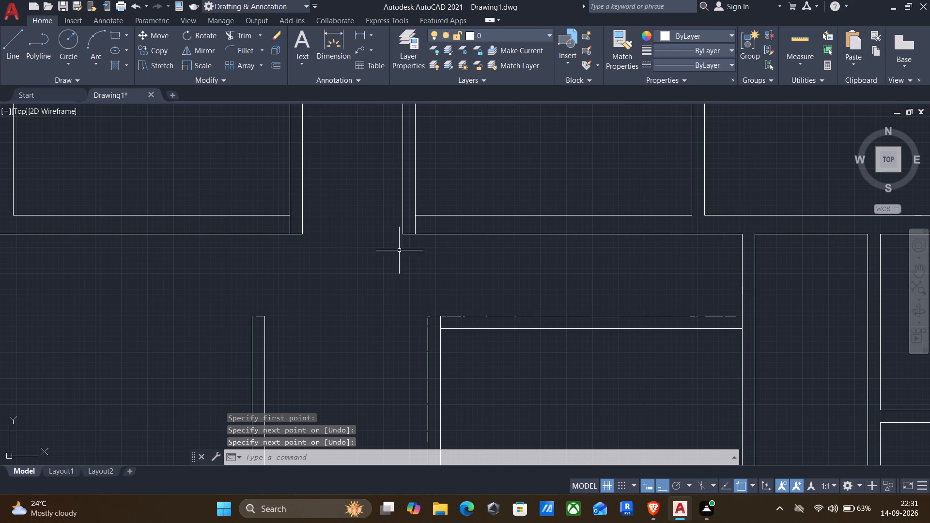
key(Return)
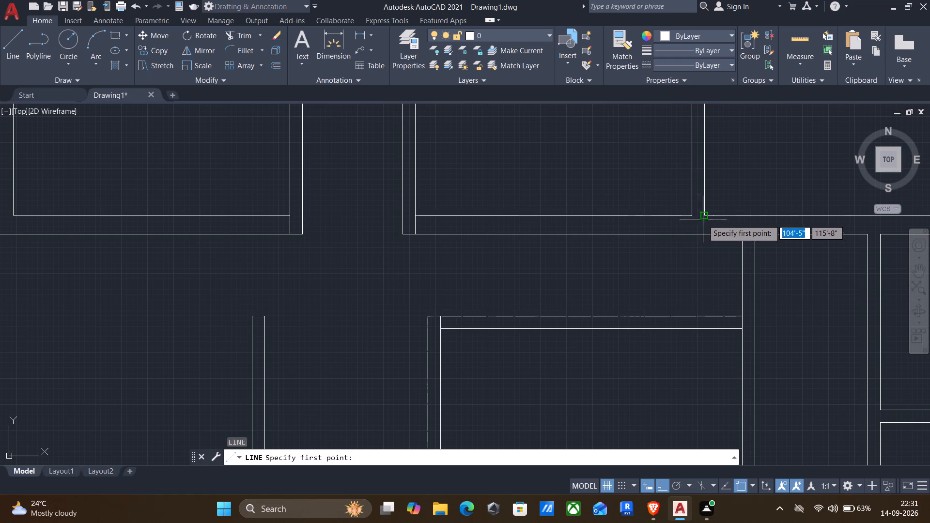
click(708, 215)
click(703, 236)
key(Return)
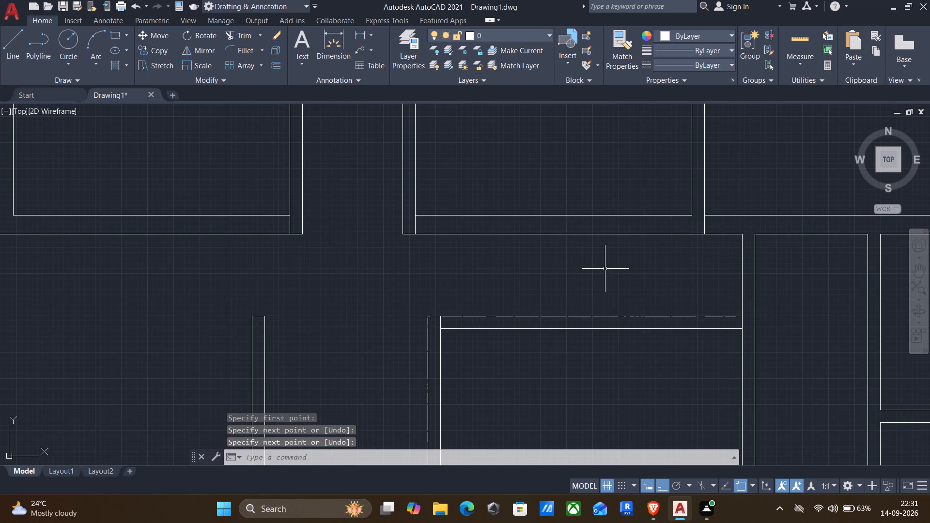
Trim the partition faces between the two cross partition lines at both ends in the narrow upper bay.
scroll(604, 269, down, 2)
middle_drag(545, 242, 511, 332)
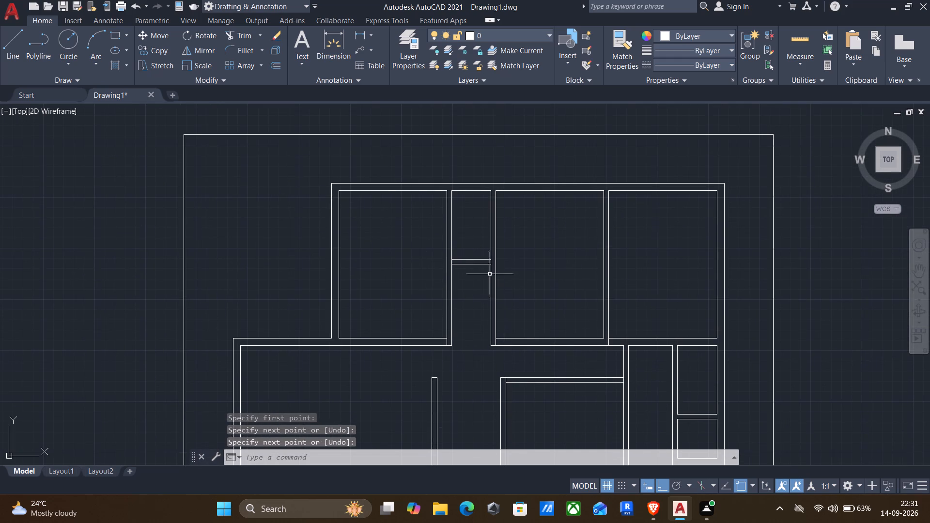
scroll(488, 265, up, 2)
text(tr)
key(Return)
click(490, 256)
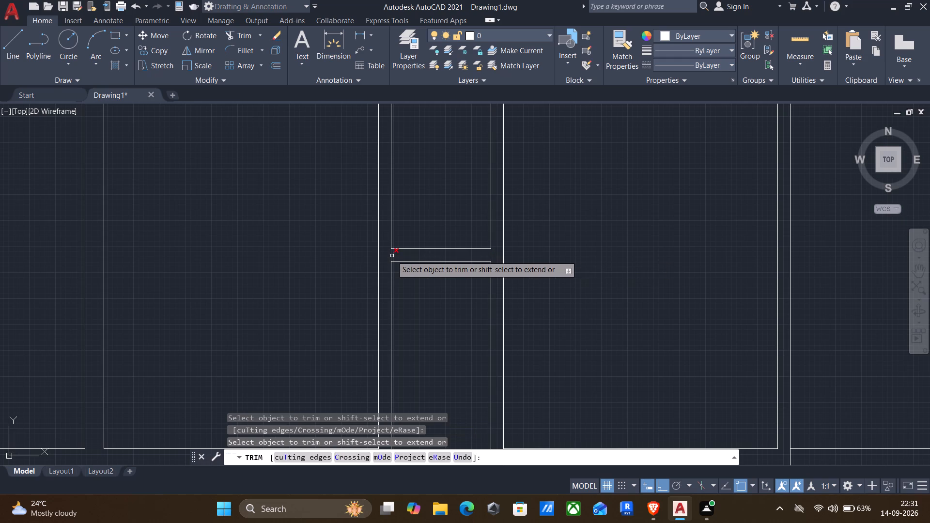
click(392, 256)
key(Escape)
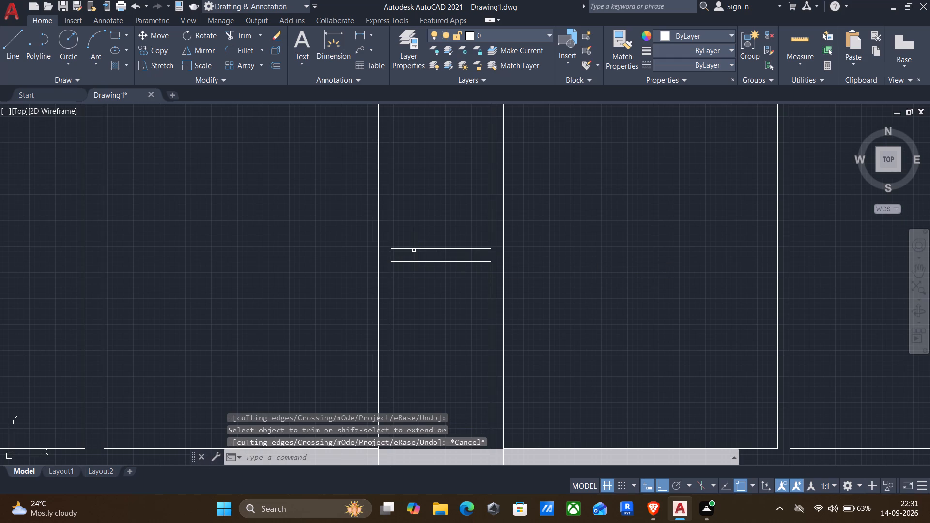
Draw a short vertical line joining the two cross partition lines at their far end in the narrow bay.
key(l)
key(Return)
click(490, 248)
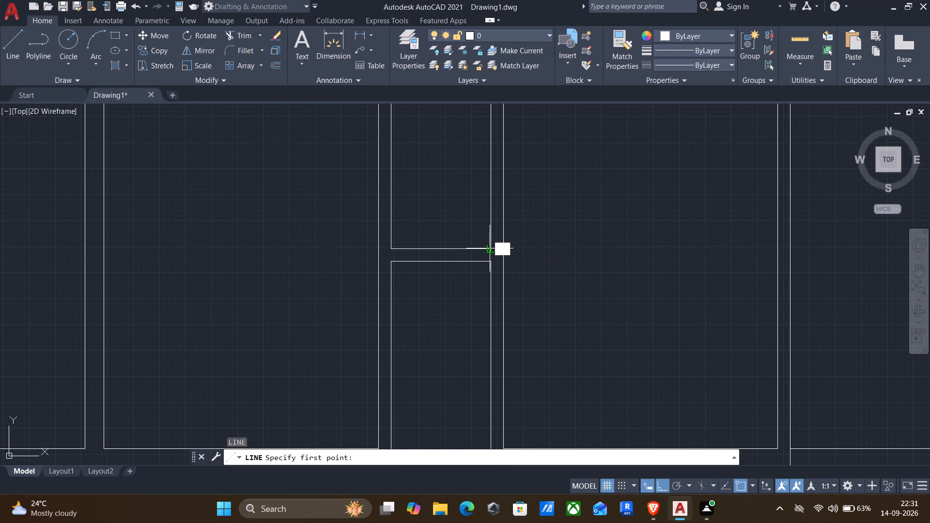
click(490, 261)
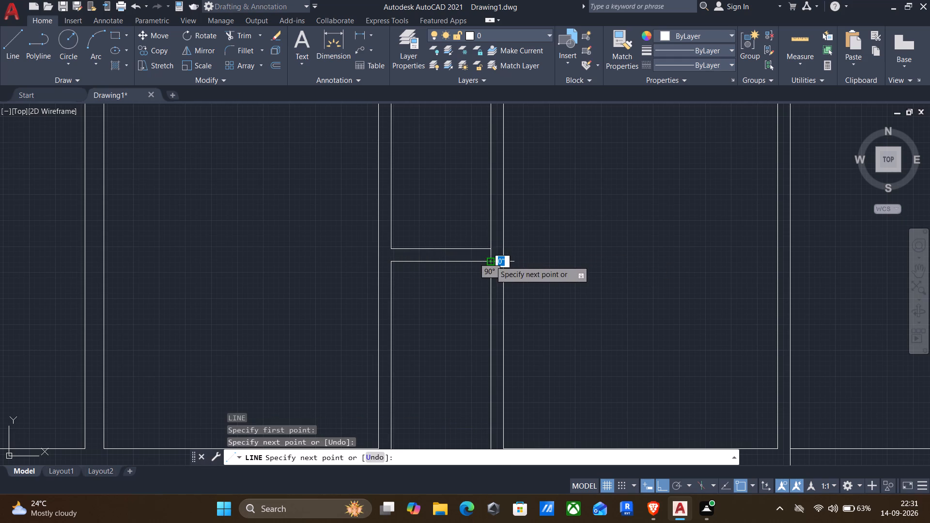
key(Return)
Start an offset of the short closing line at the cross partition's end, picking two points for the distance.
key(o)
key(Return)
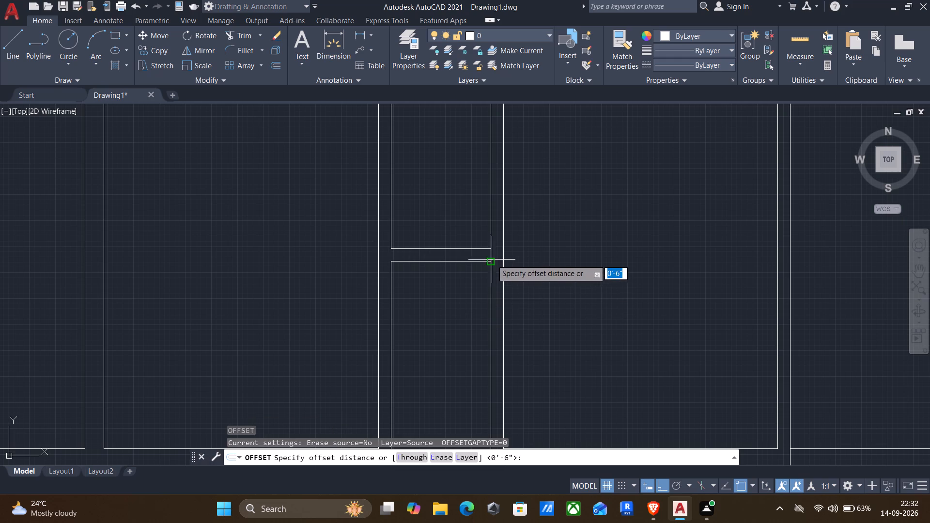
click(491, 260)
click(468, 273)
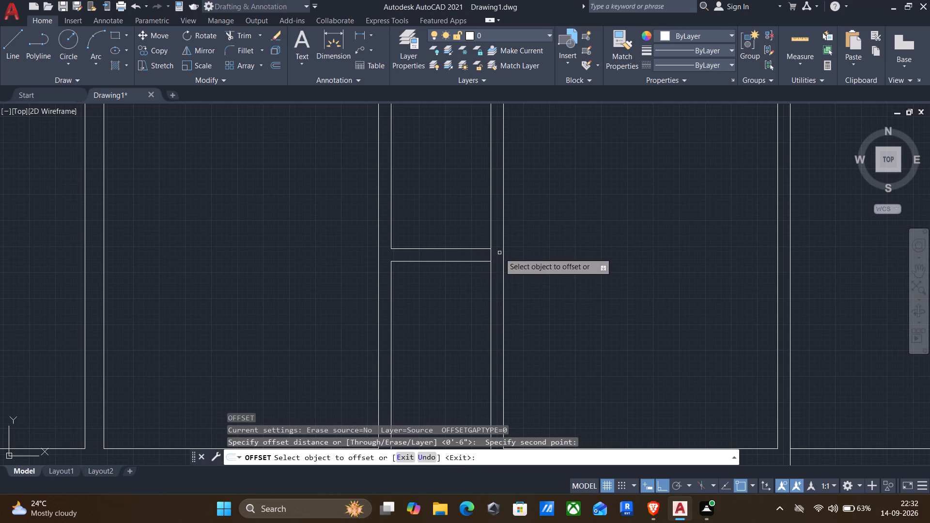
click(489, 257)
click(491, 256)
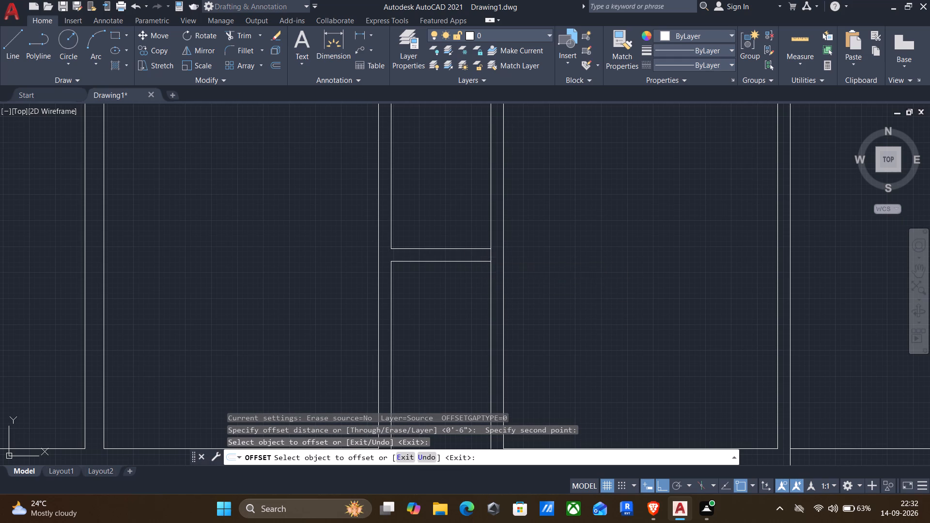
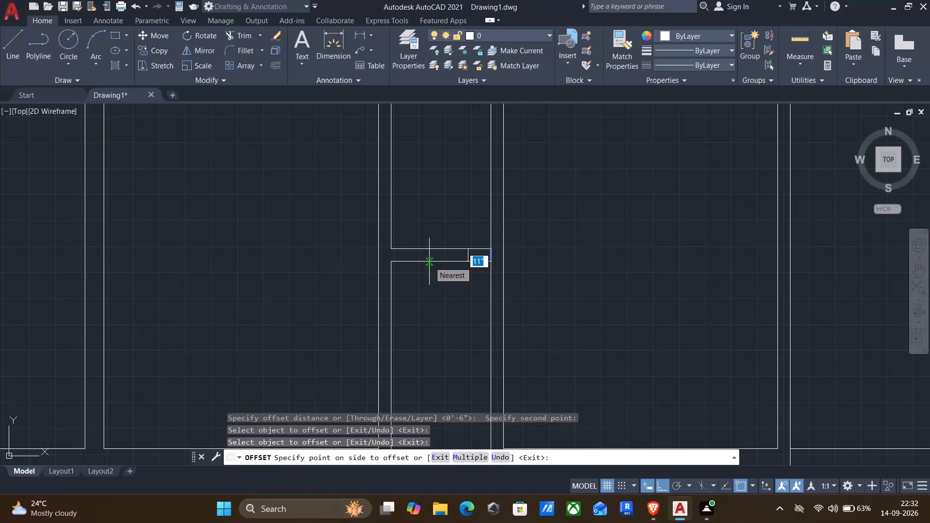
Offset the cross partition's short closing line 2" inward, and offset that new line another 2'6" to mark a door opening.
text(2")
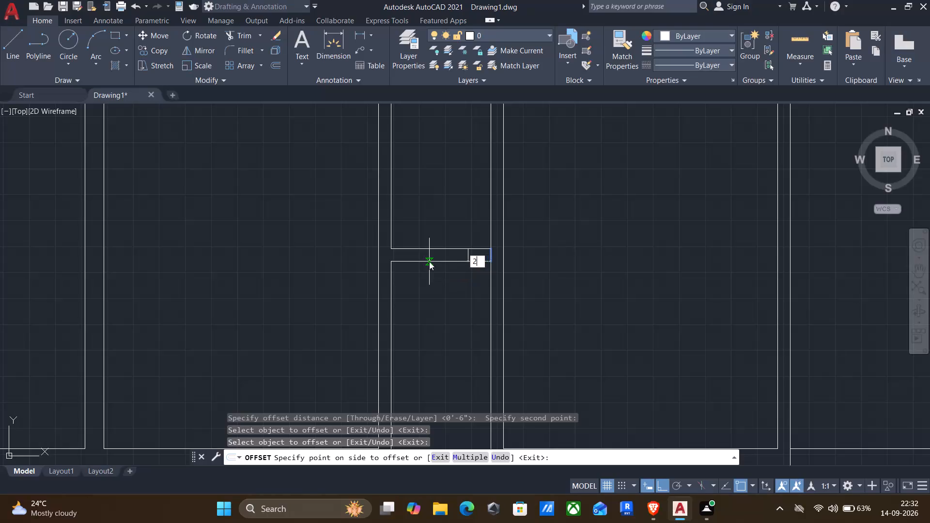
key(Return)
click(486, 254)
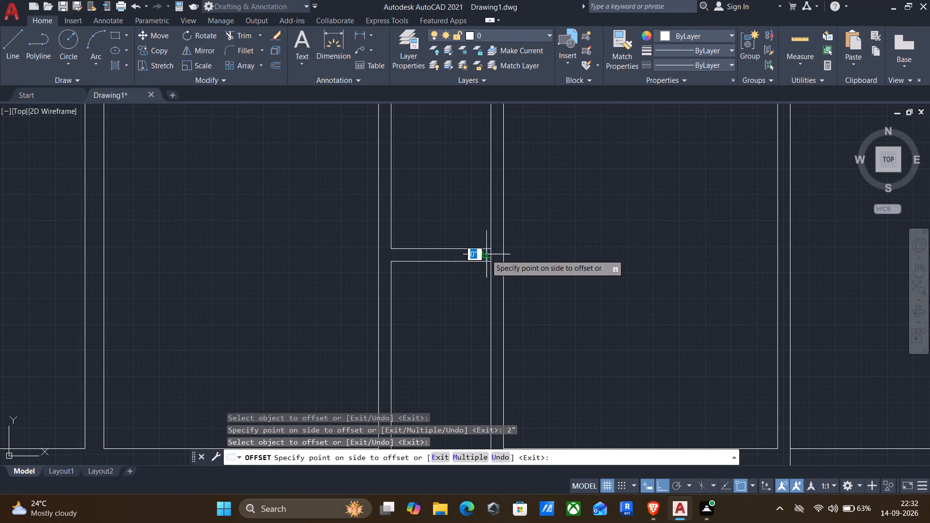
key(2)
key(apostrophe)
text(6")
key(Return)
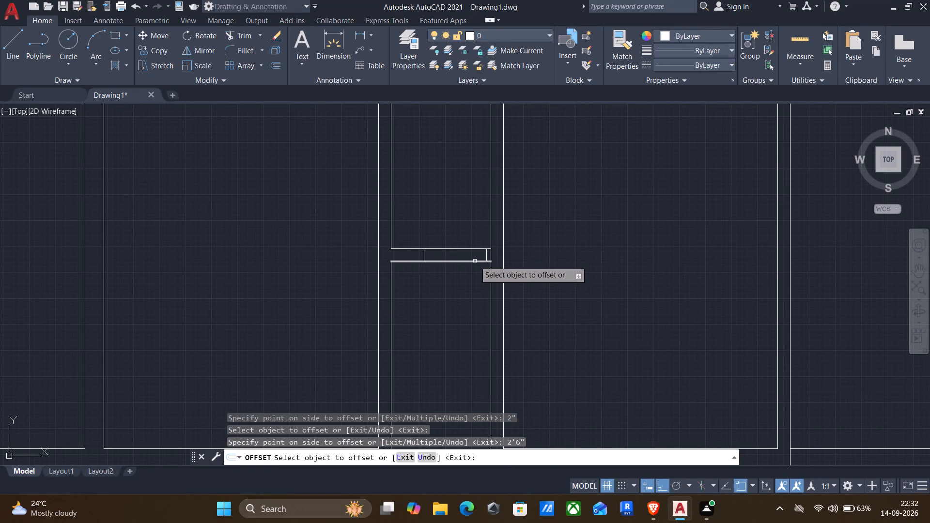
key(Escape)
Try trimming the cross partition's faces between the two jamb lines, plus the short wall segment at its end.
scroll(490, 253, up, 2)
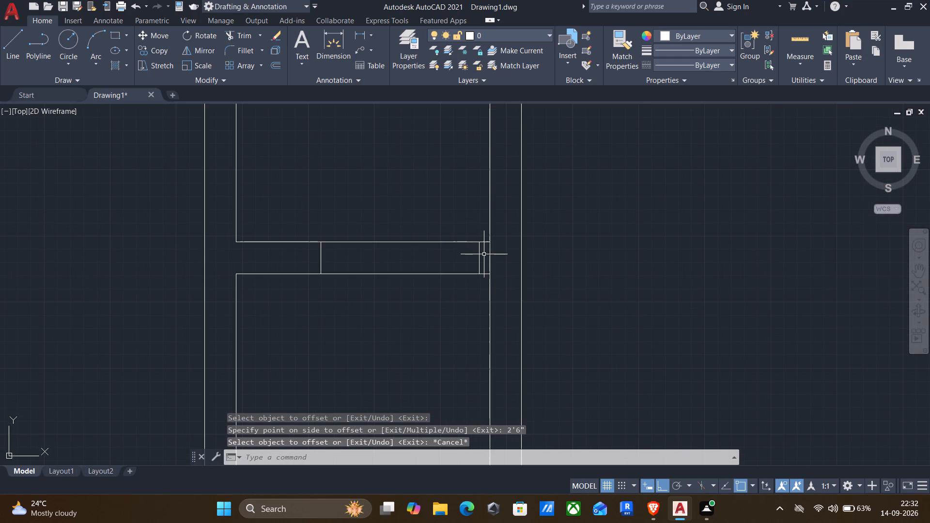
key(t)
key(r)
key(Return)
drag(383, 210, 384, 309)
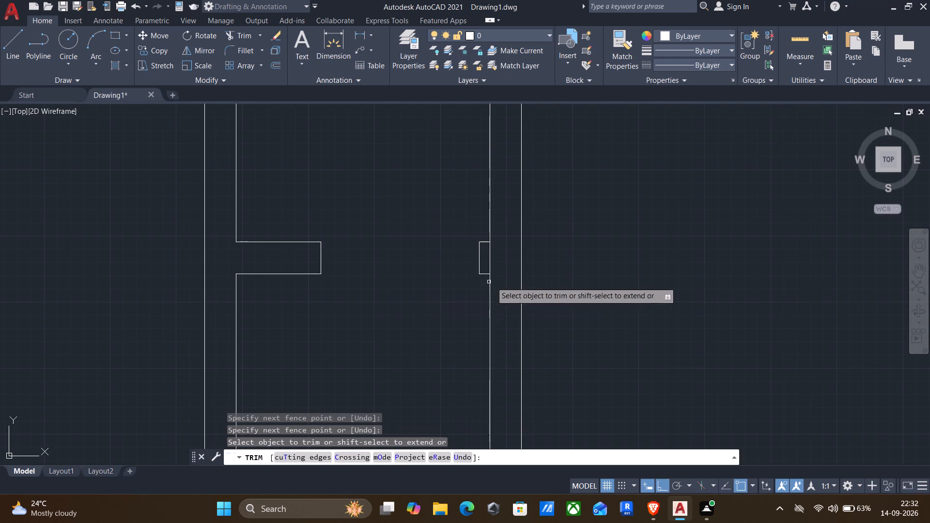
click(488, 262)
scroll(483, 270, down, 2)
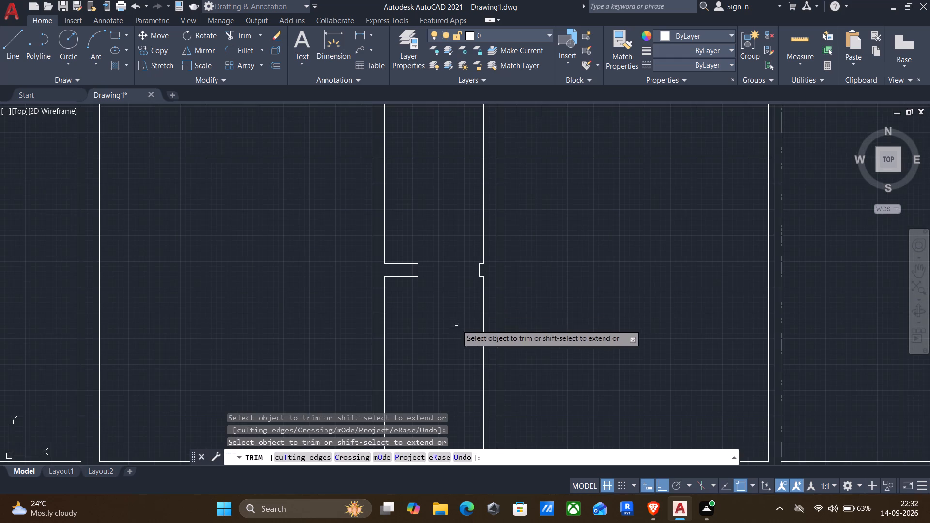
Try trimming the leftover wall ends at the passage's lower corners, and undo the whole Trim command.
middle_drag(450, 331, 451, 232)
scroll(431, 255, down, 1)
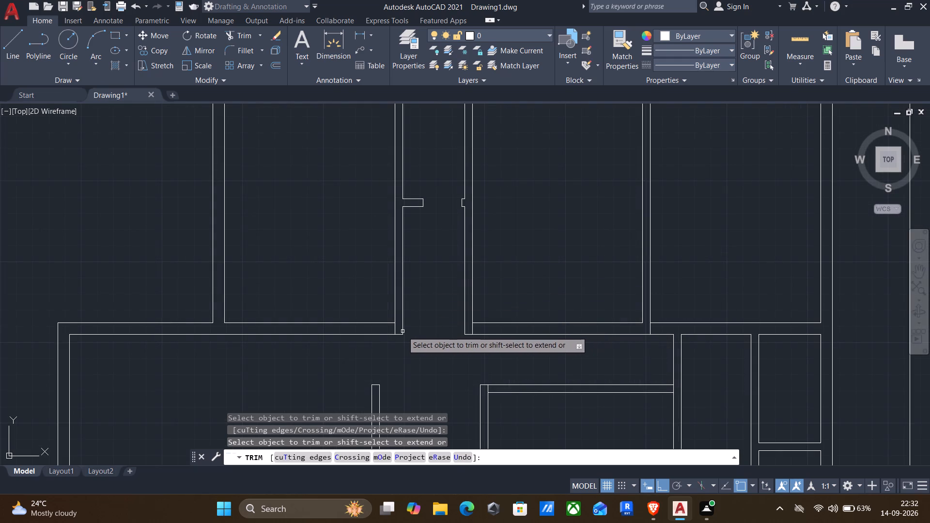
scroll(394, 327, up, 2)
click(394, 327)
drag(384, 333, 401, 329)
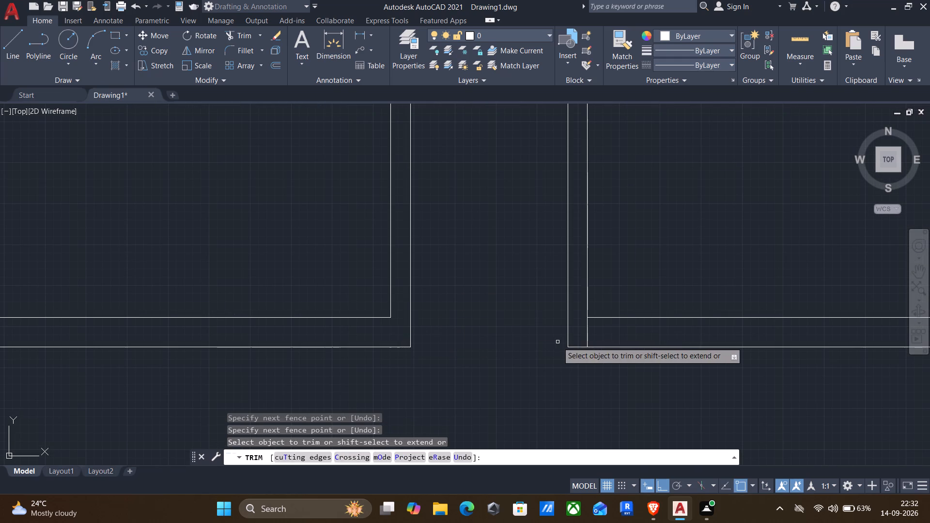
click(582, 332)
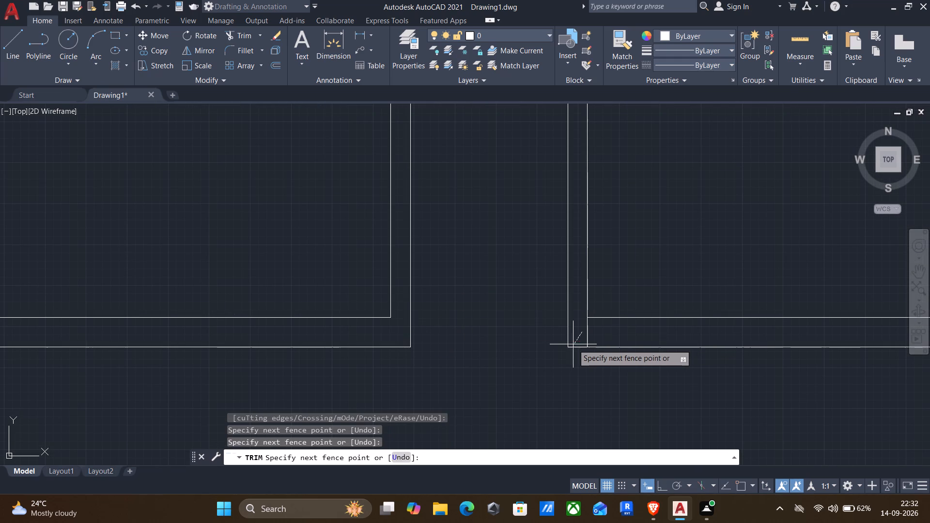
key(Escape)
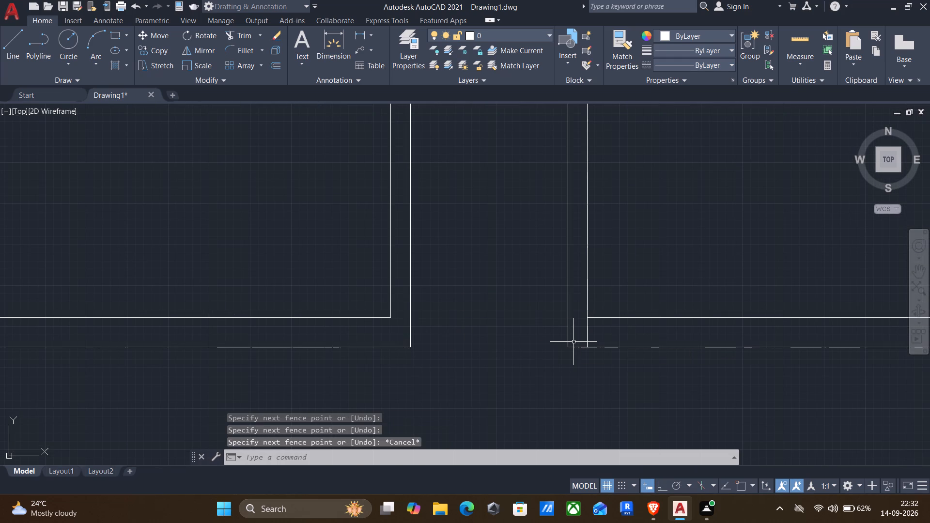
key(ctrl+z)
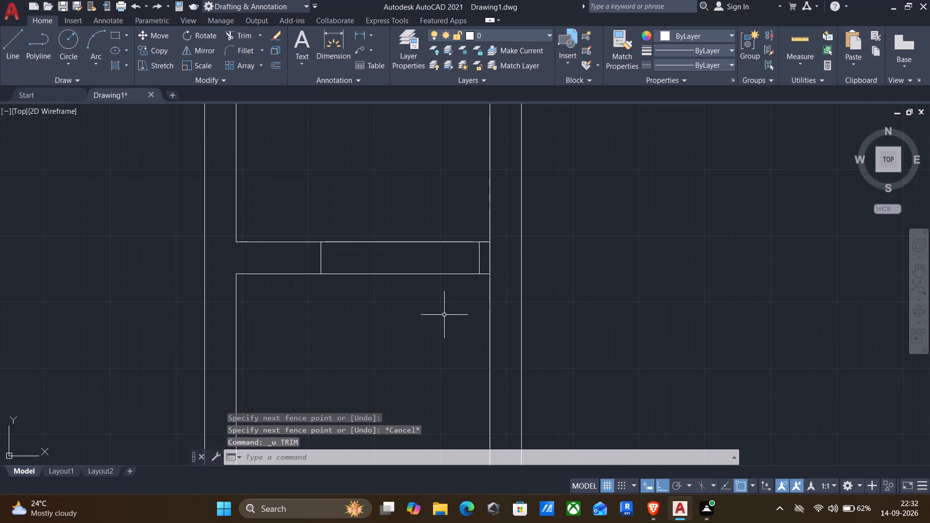
Trim the short wall-face segment where the cross partition meets the narrow bay's wall, beside the 2" jamb line.
text(tr)
key(Return)
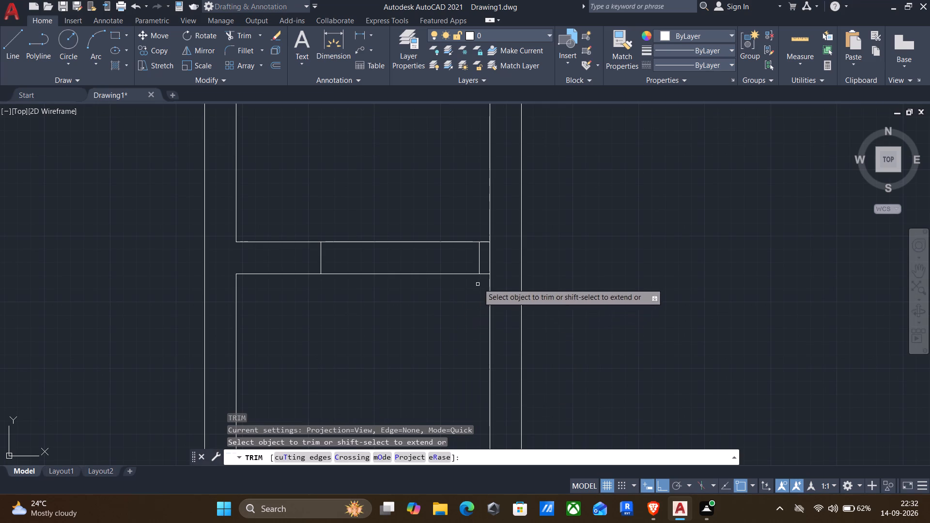
click(487, 260)
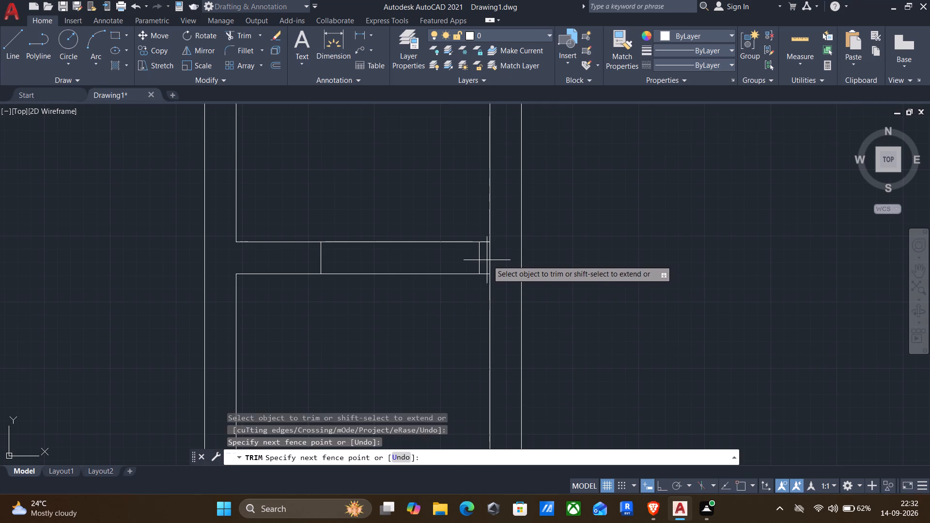
click(493, 260)
scroll(475, 295, down, 2)
middle_drag(442, 345, 489, 163)
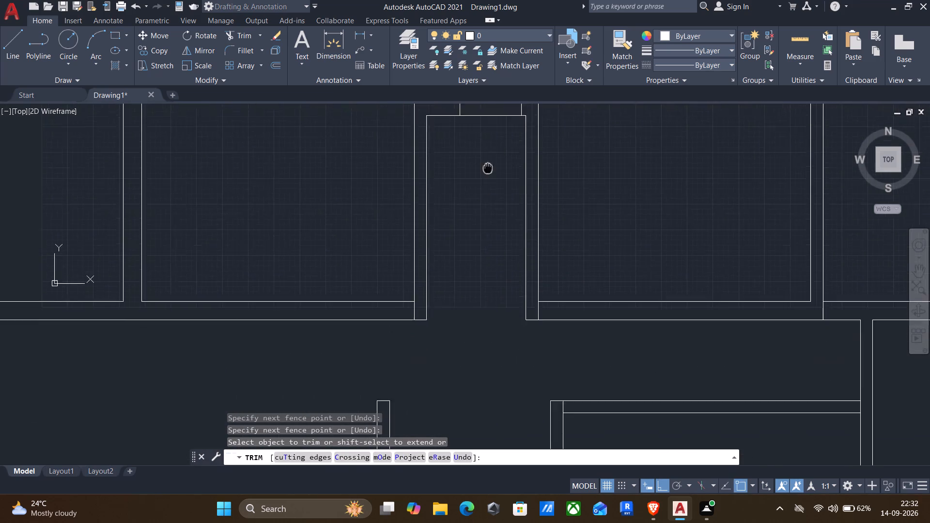
middle_drag(489, 163, 491, 143)
key(Return)
In the wall below the room west of the passage, offset the short partition-end line 2", and the resulting line 3' further west.
scroll(226, 344, down, 2)
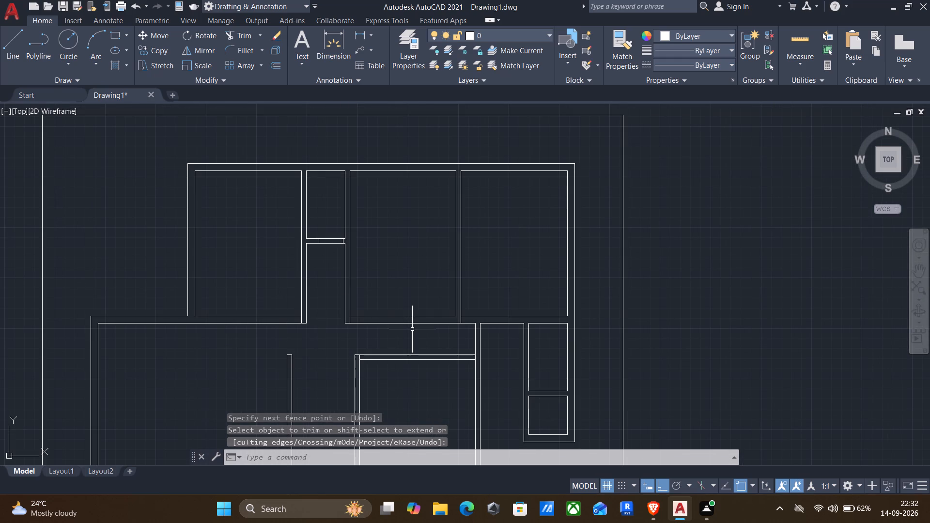
middle_drag(389, 359, 407, 309)
key(o)
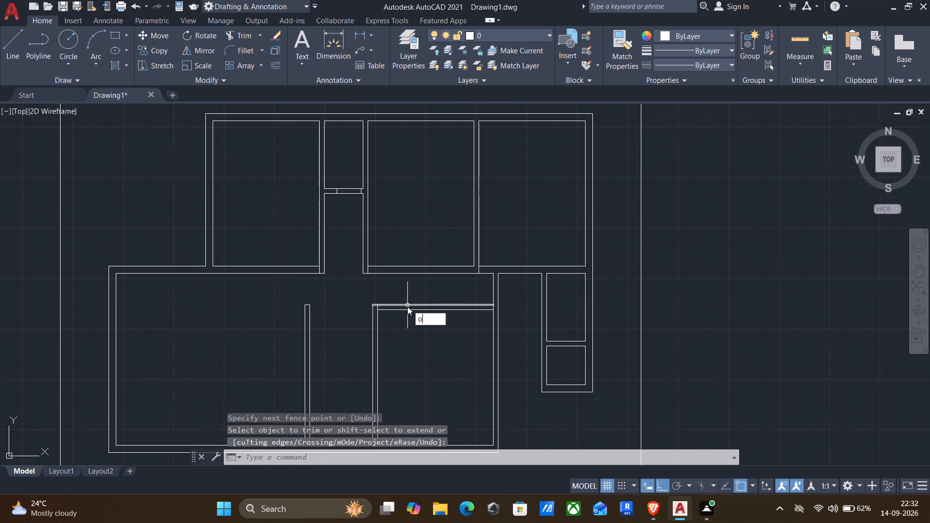
key(Return)
scroll(369, 274, up, 1)
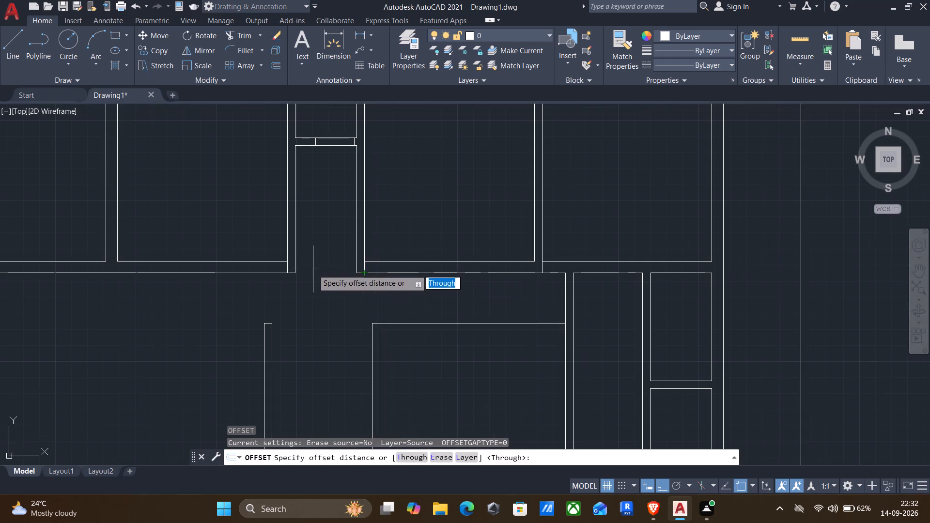
click(282, 266)
drag(268, 274, 270, 272)
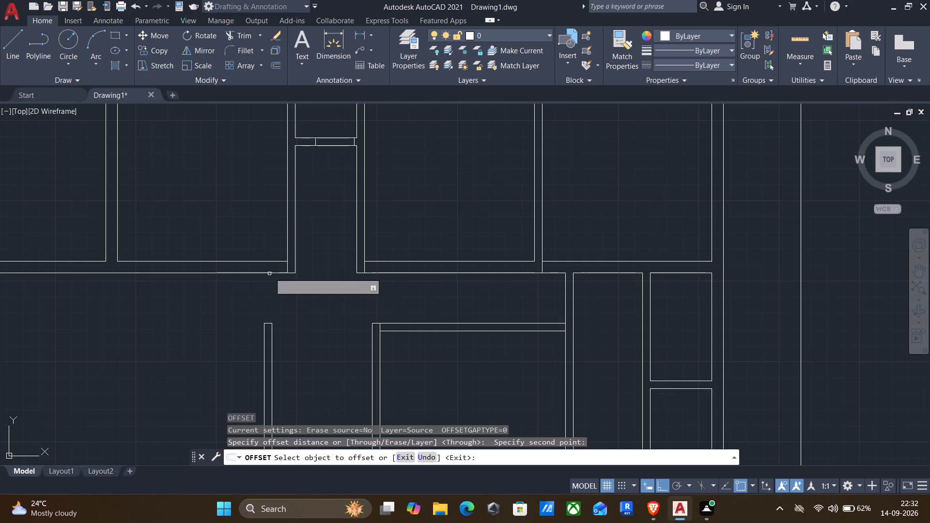
drag(270, 272, 275, 268)
click(288, 267)
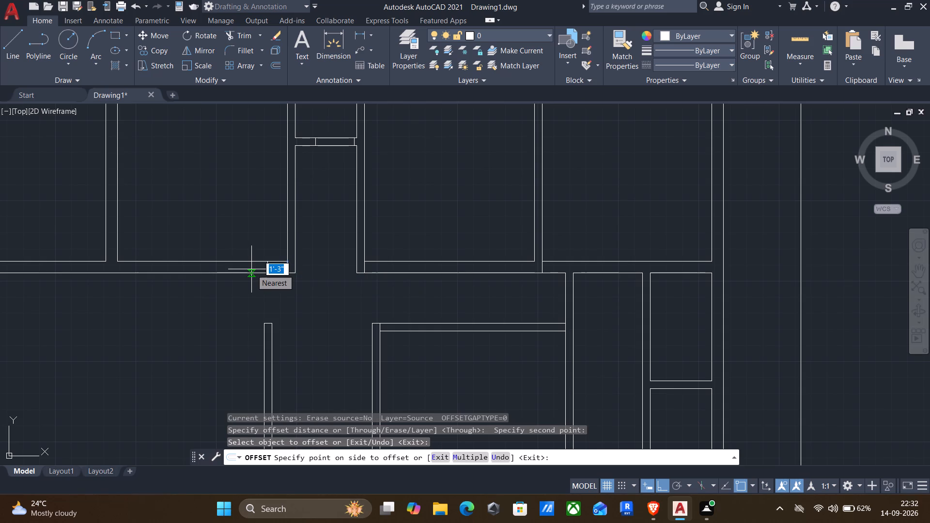
text(2")
key(Return)
scroll(283, 270, up, 1)
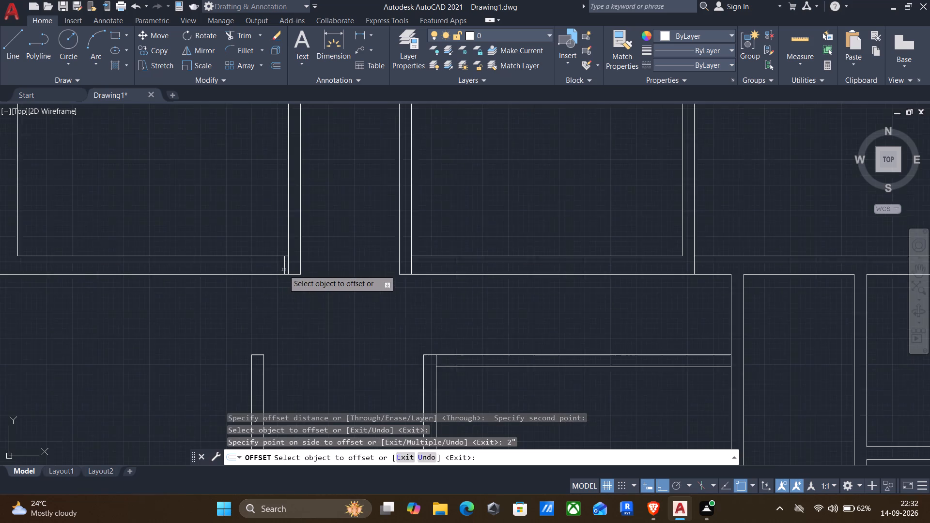
scroll(283, 270, up, 1)
click(282, 267)
key(3)
key(apostrophe)
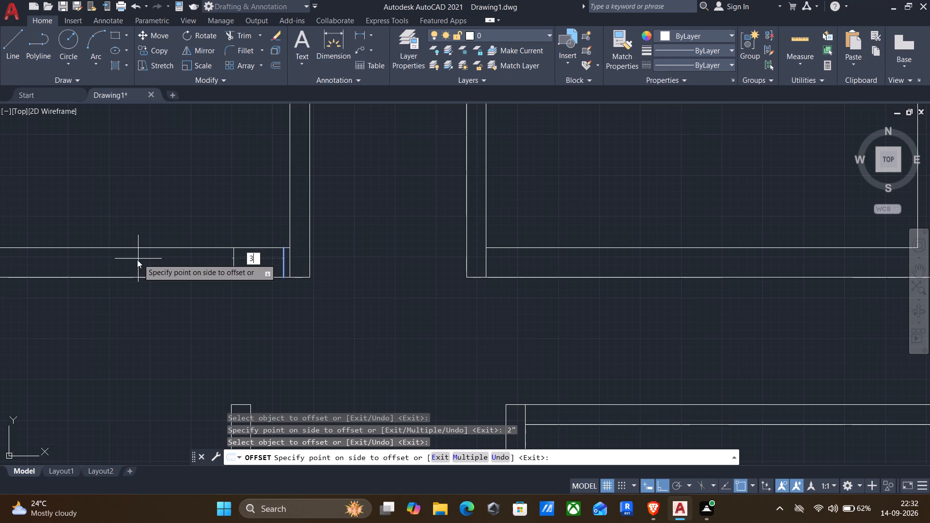
key(Return)
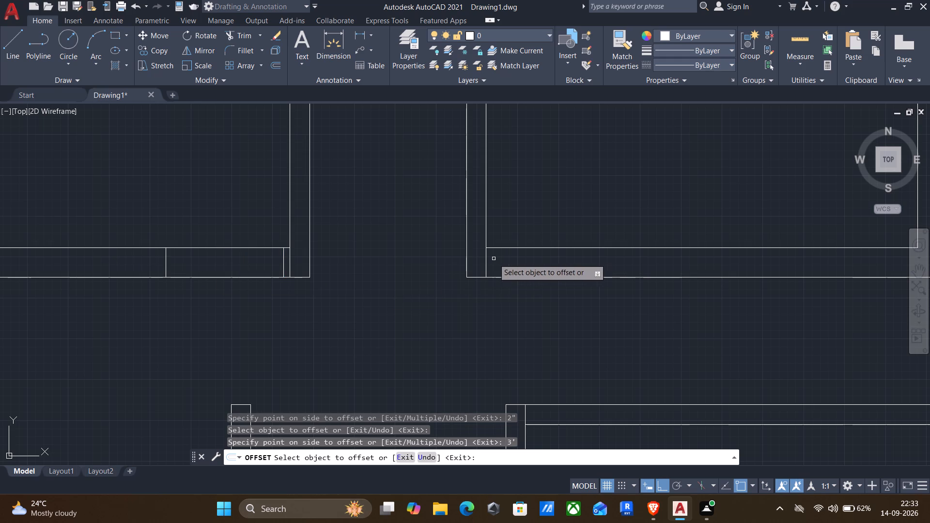
In the wall below the room east of the passage, offset the short partition-end line 2", and the resulting line 3' further east.
click(484, 264)
click(485, 261)
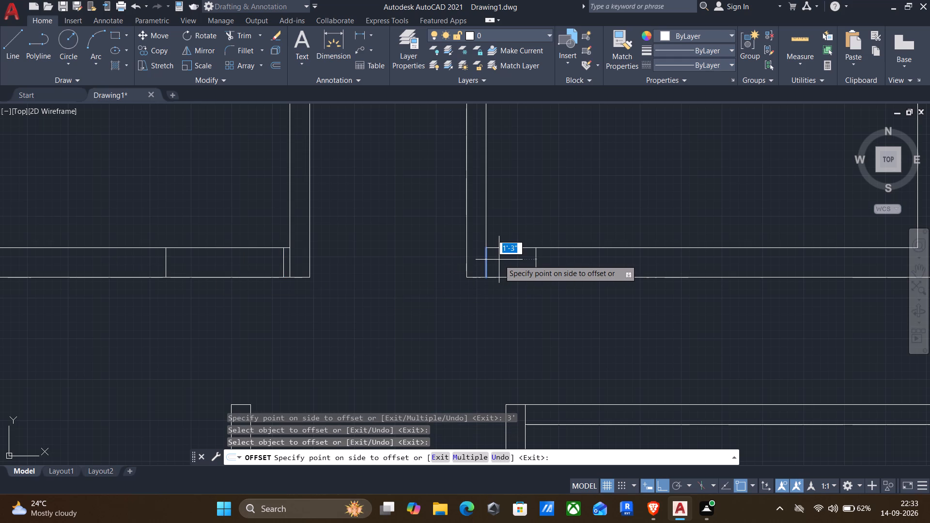
key(2)
key(shift+quotedbl)
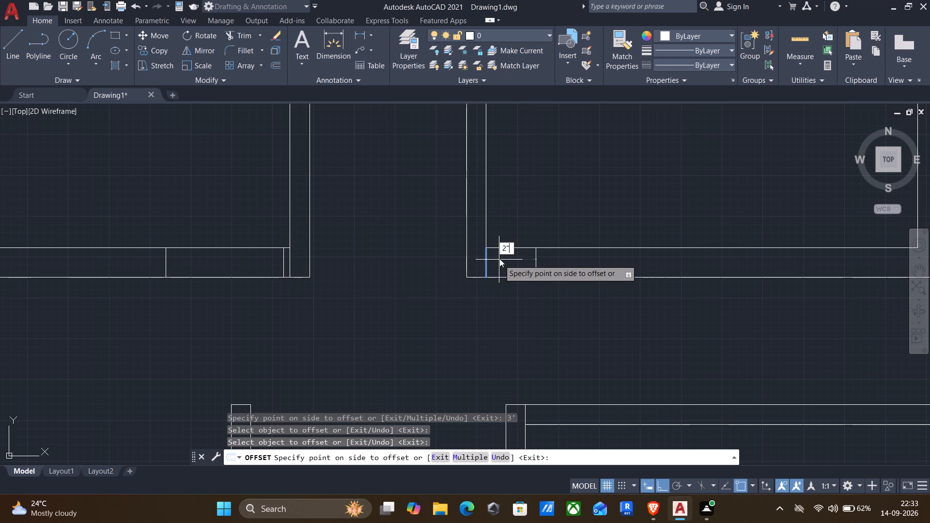
key(Return)
click(494, 260)
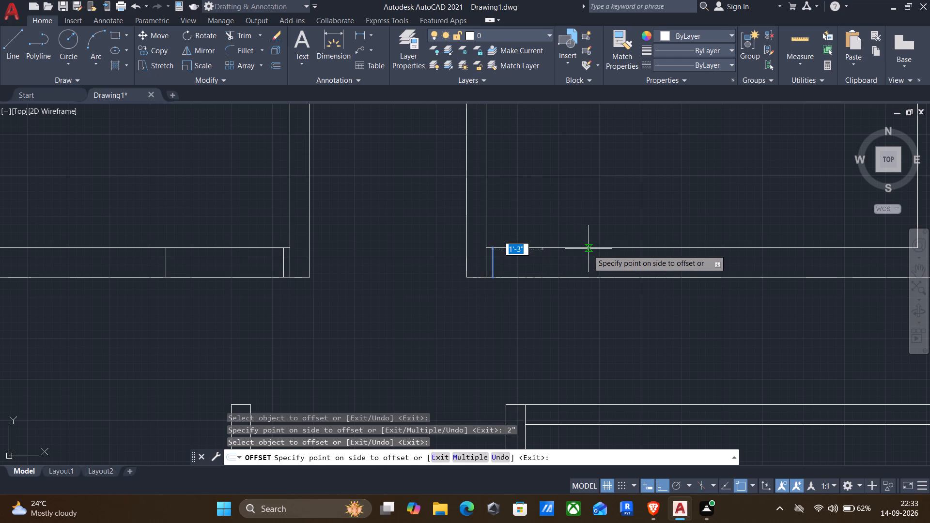
text(3')
key(Return)
Below the easternmost upper room, offset the short line under its west partition 2" eastward, and the resulting line another 3'.
scroll(652, 315, down, 2)
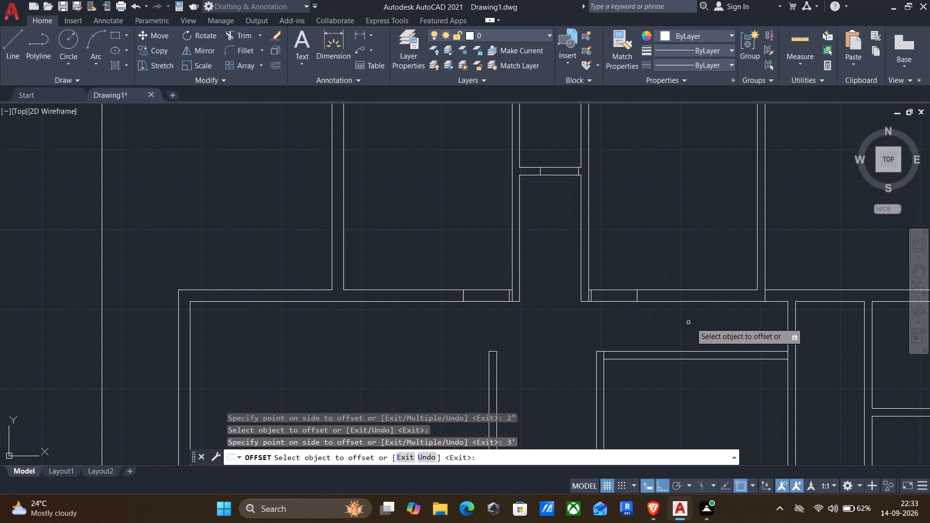
middle_drag(758, 334, 549, 366)
click(555, 331)
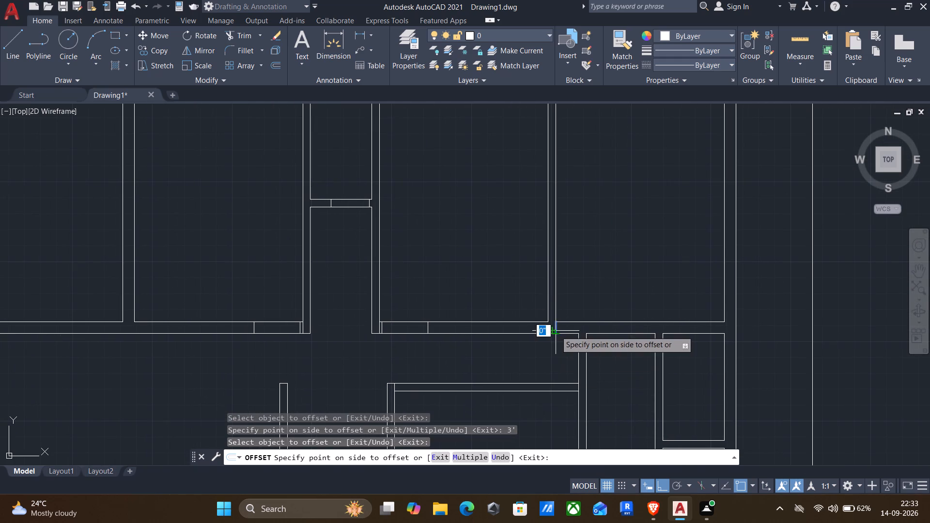
key(2)
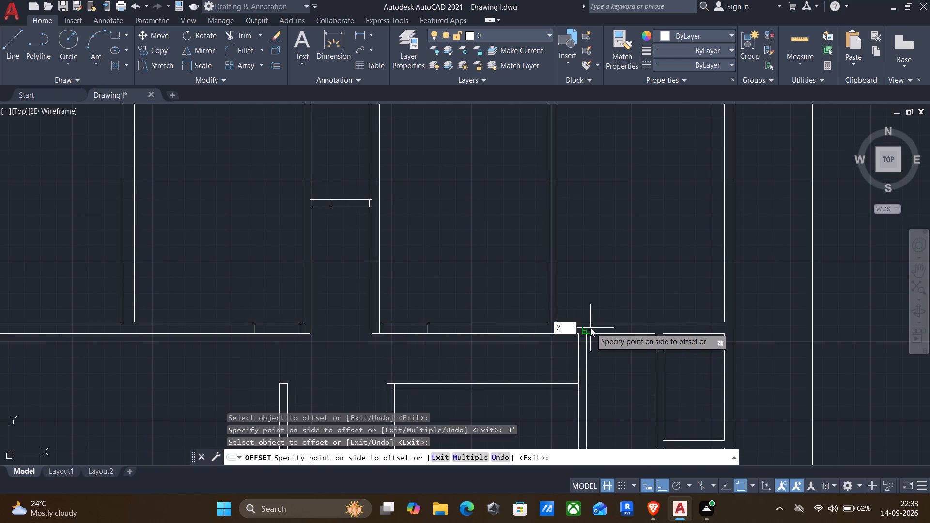
key(shift+quotedbl)
key(Return)
scroll(587, 328, up, 2)
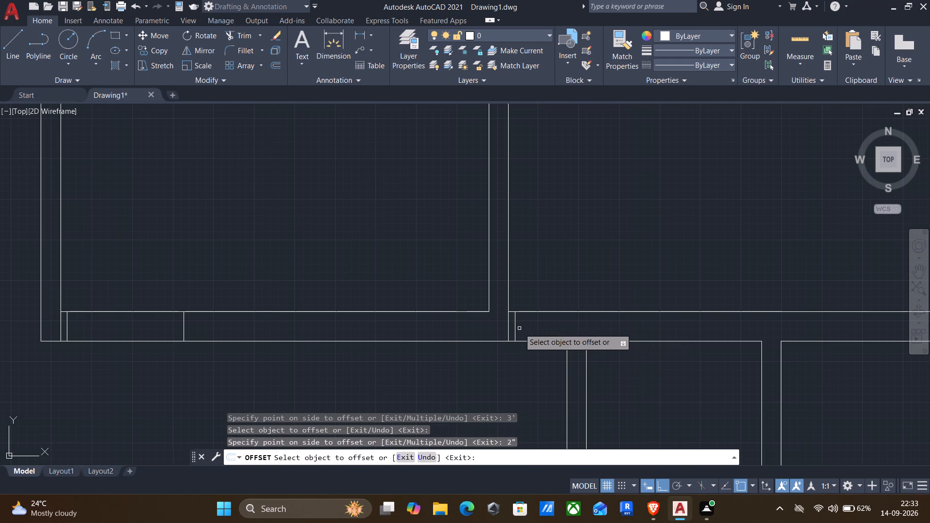
click(516, 329)
key(3)
key(apostrophe)
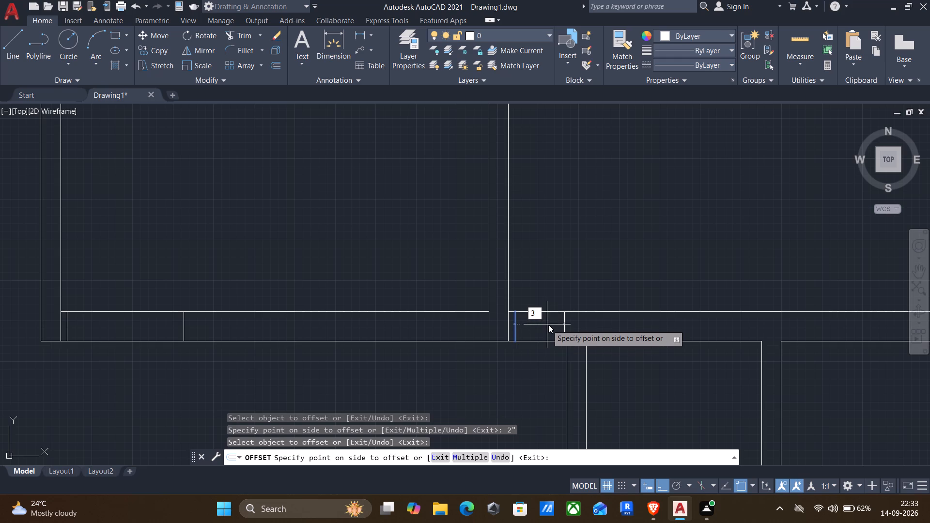
key(Return)
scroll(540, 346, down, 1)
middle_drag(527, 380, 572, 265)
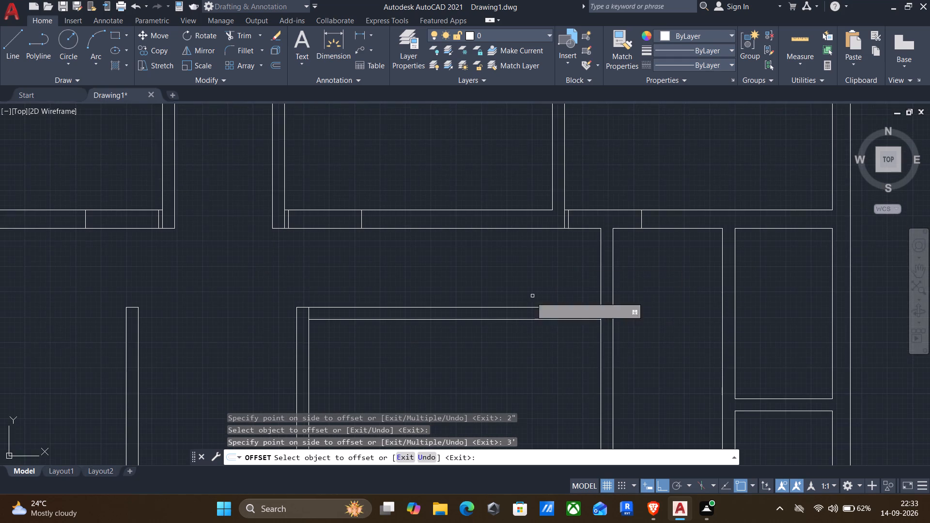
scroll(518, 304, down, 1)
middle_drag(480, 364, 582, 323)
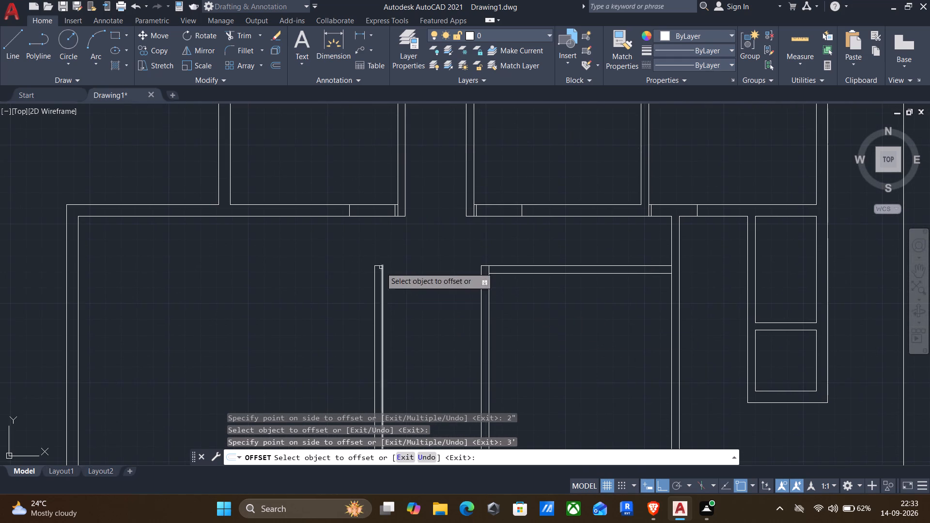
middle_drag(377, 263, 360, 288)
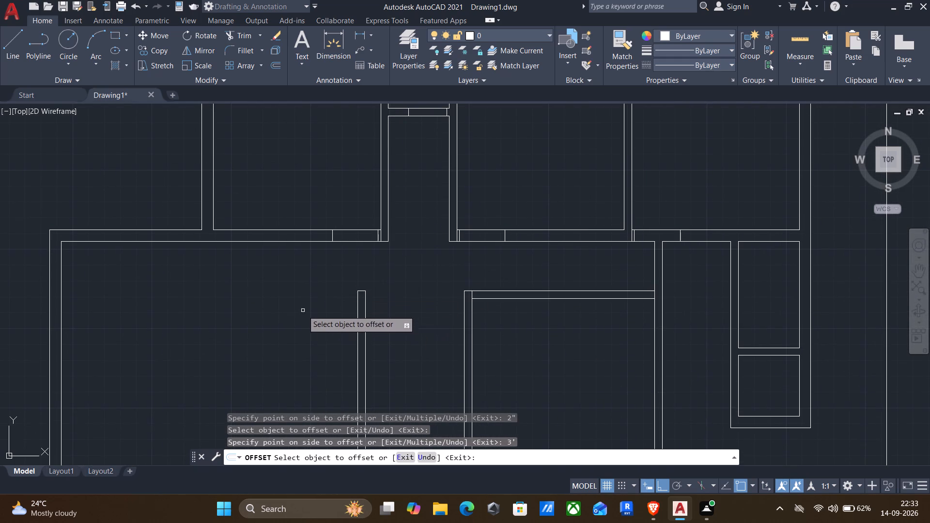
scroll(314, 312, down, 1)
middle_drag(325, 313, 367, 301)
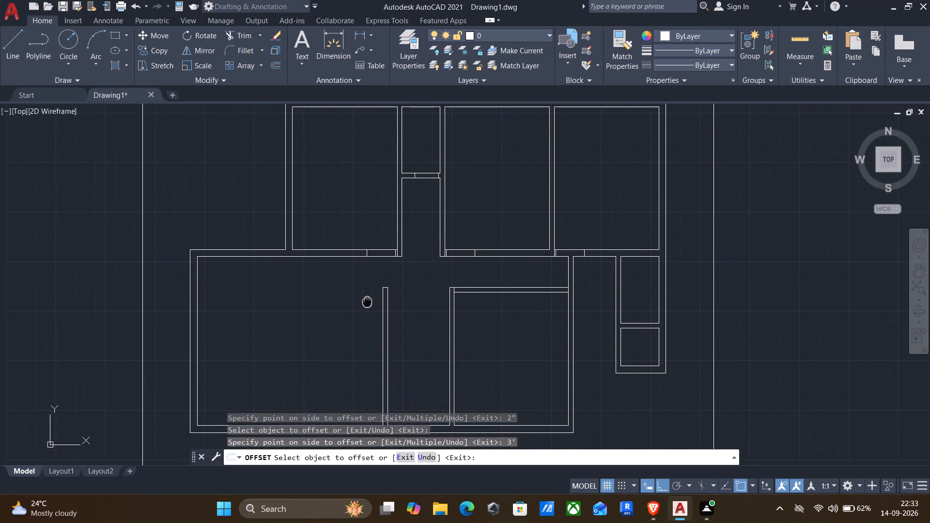
Trim the wall lines across the door opening of the room west of the passage, and the leftover line inside its 2" jamb.
middle_drag(367, 301, 364, 281)
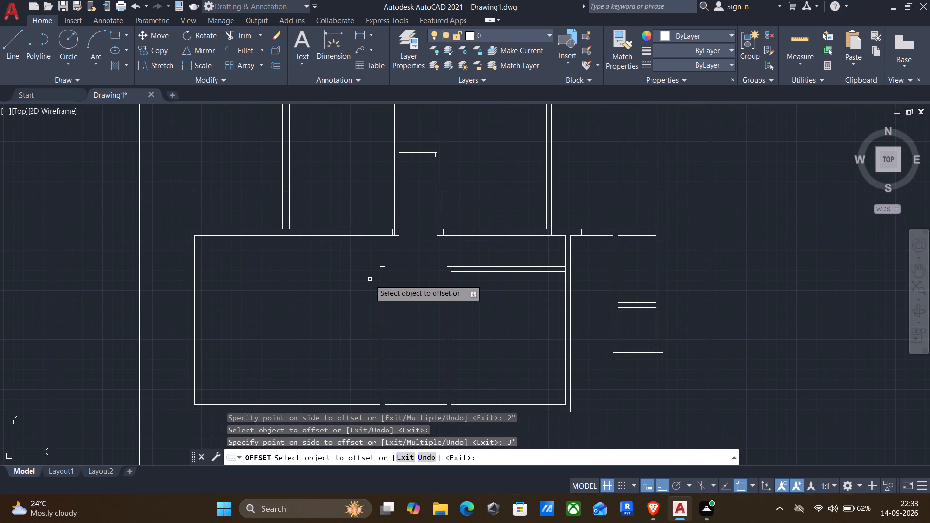
key(Escape)
text(tr)
key(Return)
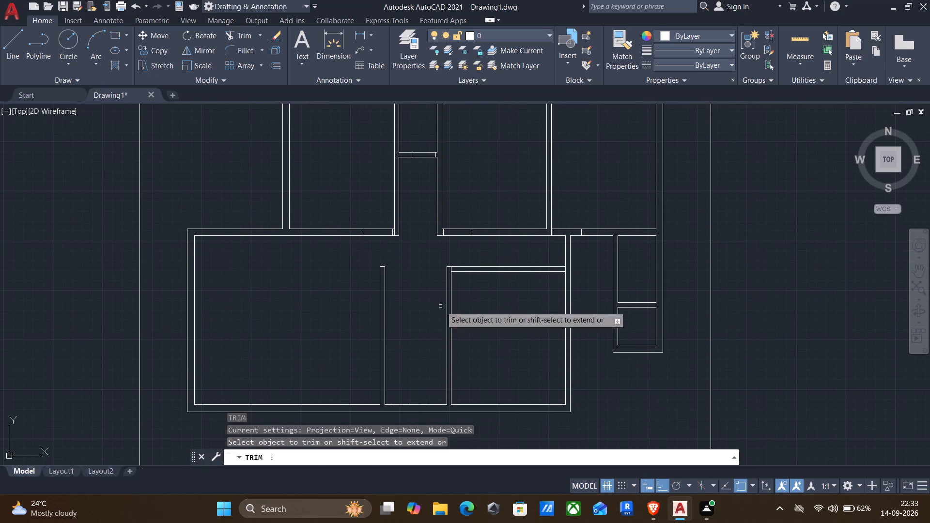
scroll(381, 231, up, 1)
drag(379, 215, 376, 243)
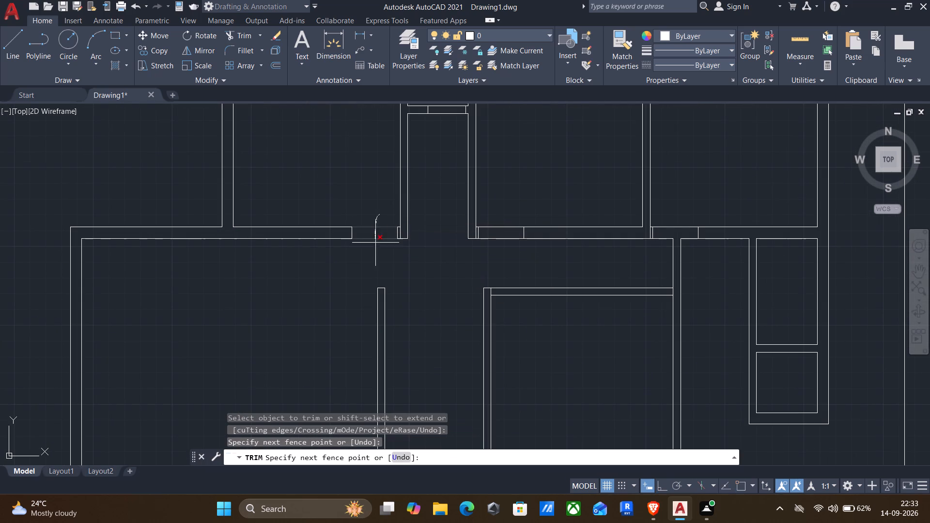
drag(376, 243, 377, 247)
scroll(387, 243, up, 2)
click(415, 213)
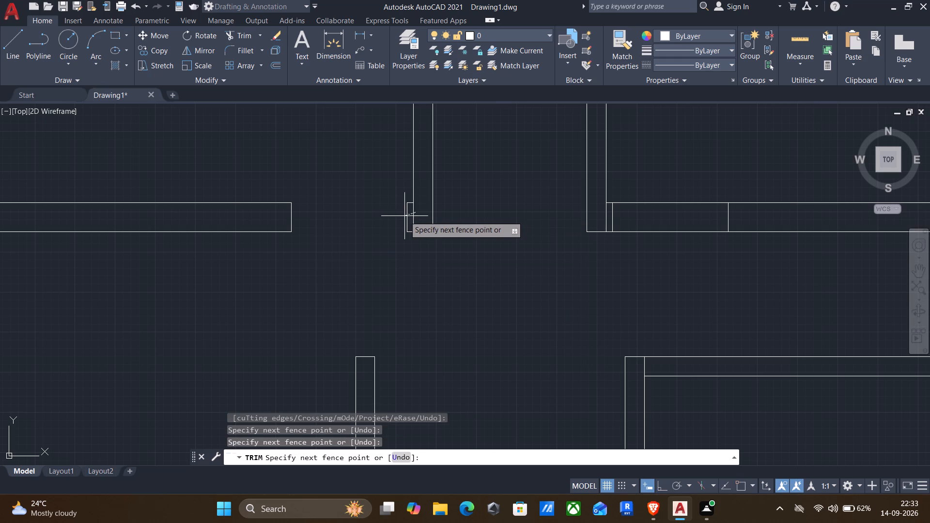
scroll(412, 216, up, 3)
click(402, 219)
scroll(401, 219, down, 3)
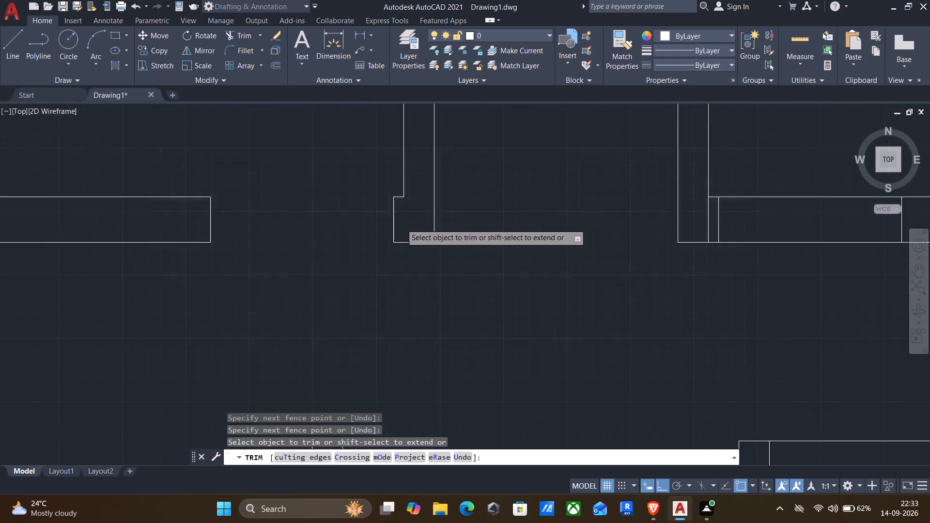
Trim the wall lines across the door opening of the room east of the passage, and the leftover line inside its 2" jamb.
drag(624, 176, 630, 261)
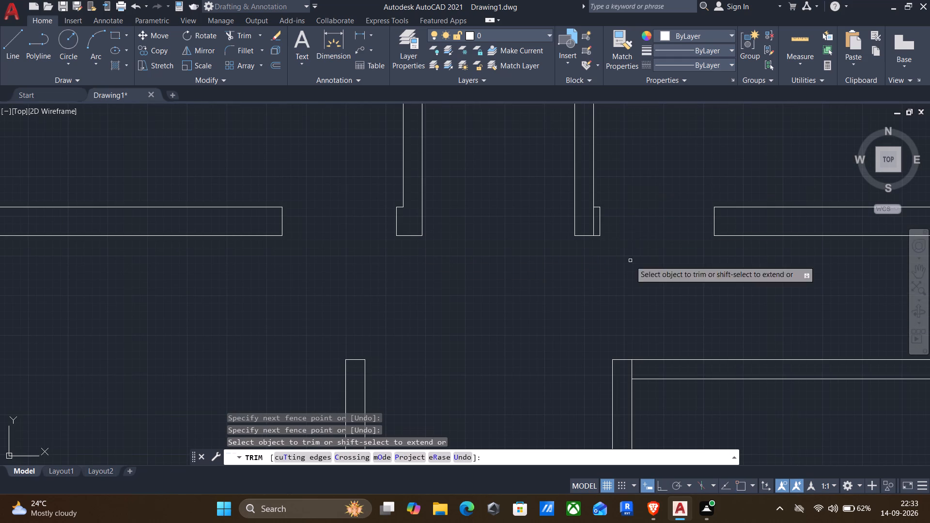
drag(597, 229, 594, 222)
click(592, 219)
scroll(589, 225, down, 1)
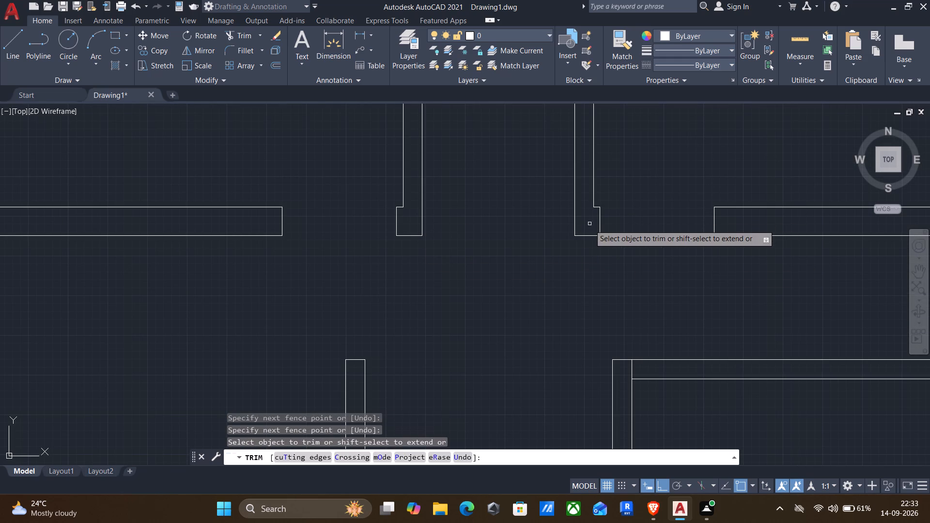
scroll(589, 225, down, 1)
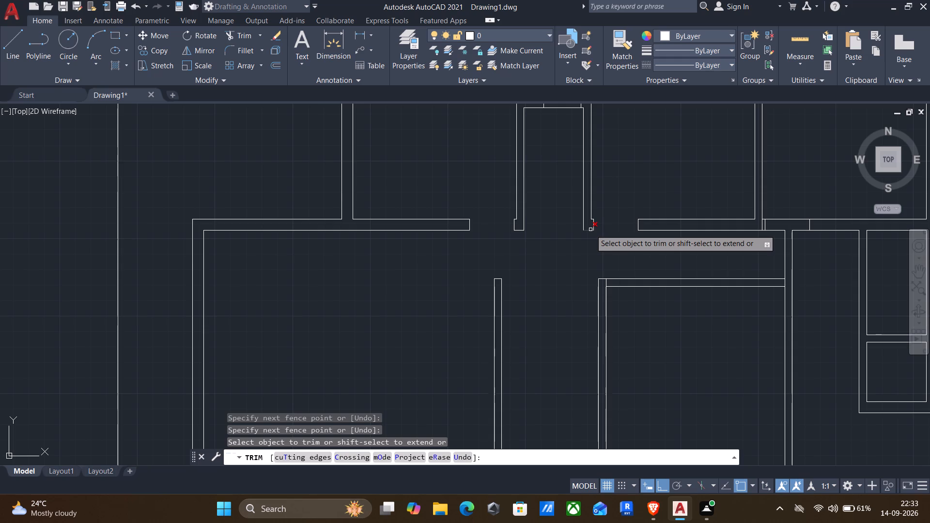
Extend the top wall line of the lower east room to the outer face of its east wall.
scroll(798, 233, up, 2)
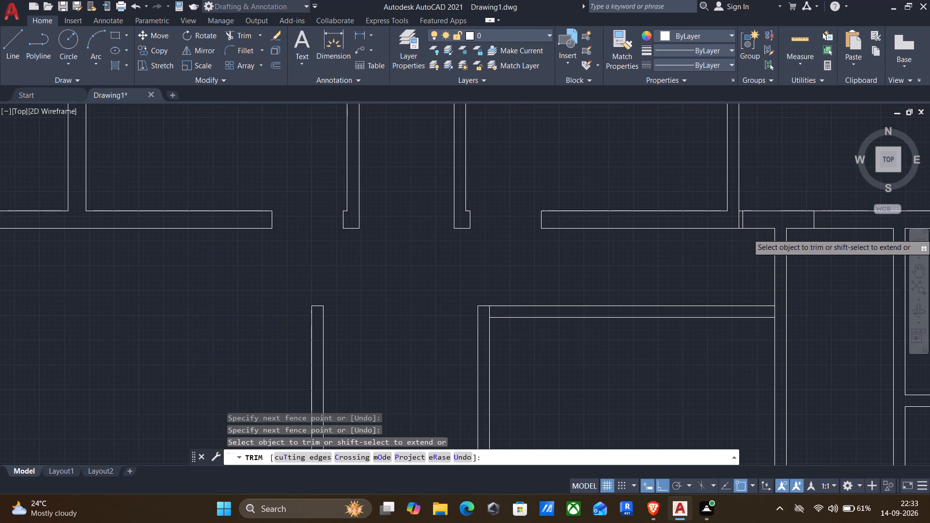
middle_click(835, 261)
middle_drag(835, 261, 713, 281)
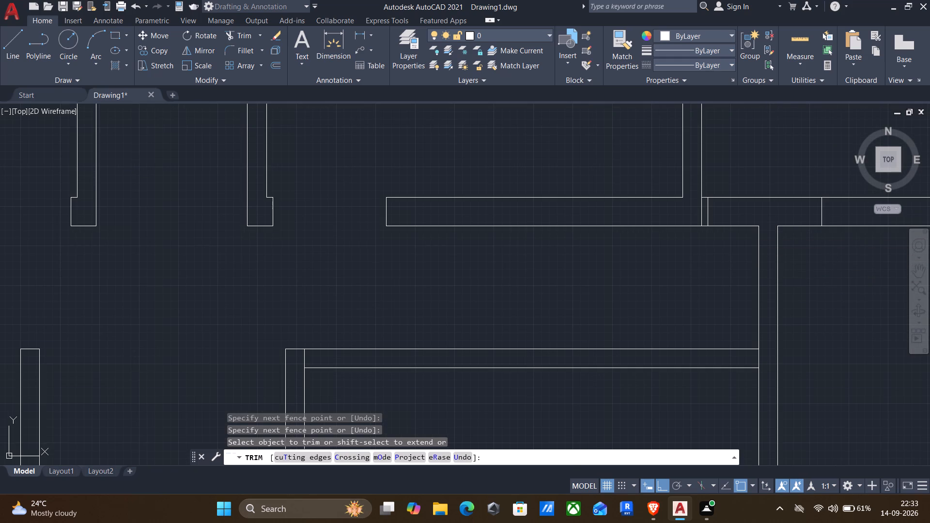
middle_drag(713, 281, 711, 281)
scroll(714, 302, down, 1)
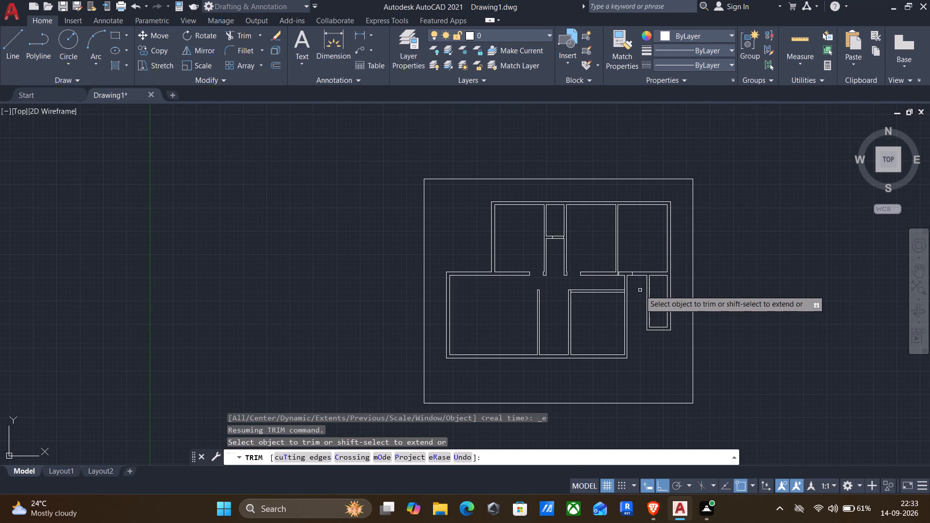
scroll(631, 284, up, 3)
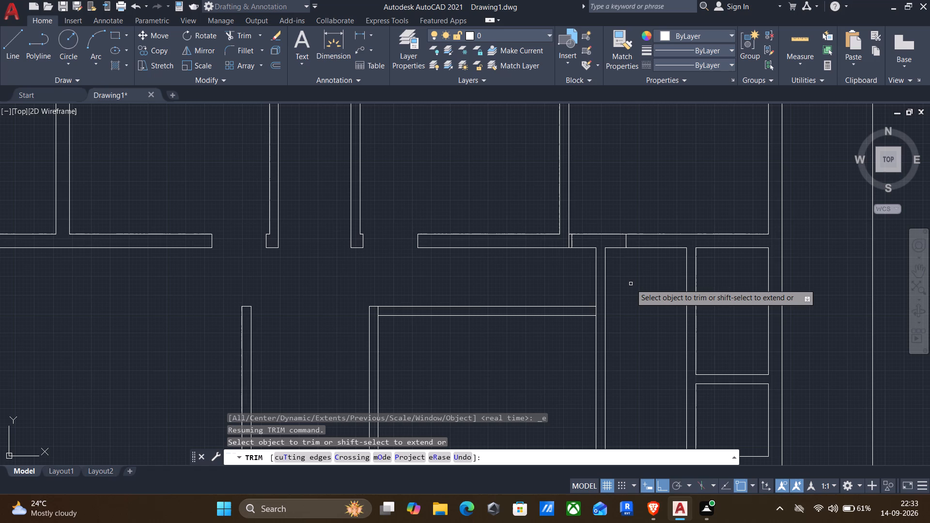
key(Escape)
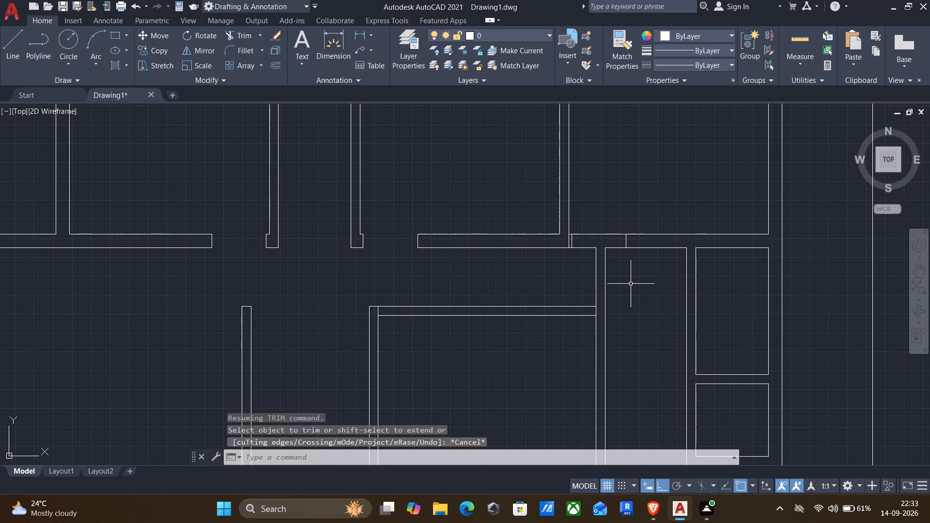
text(ex)
key(Return)
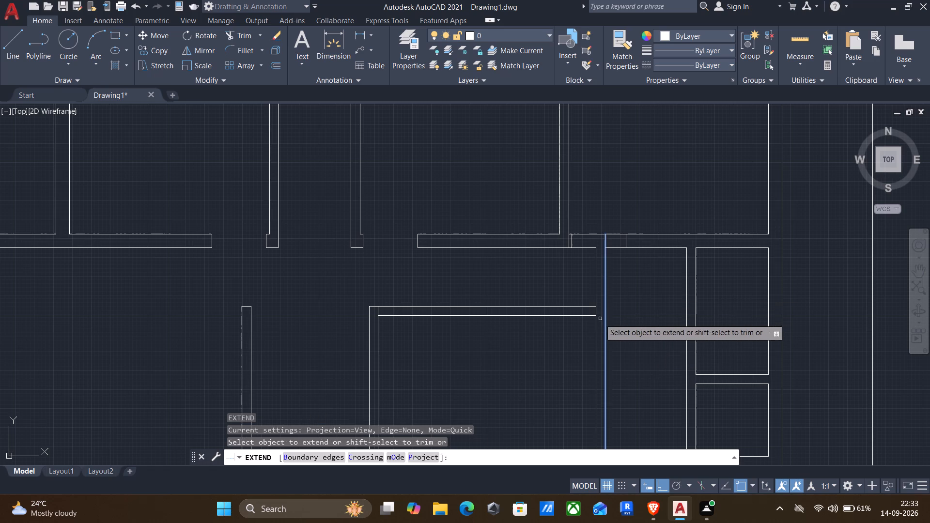
click(579, 308)
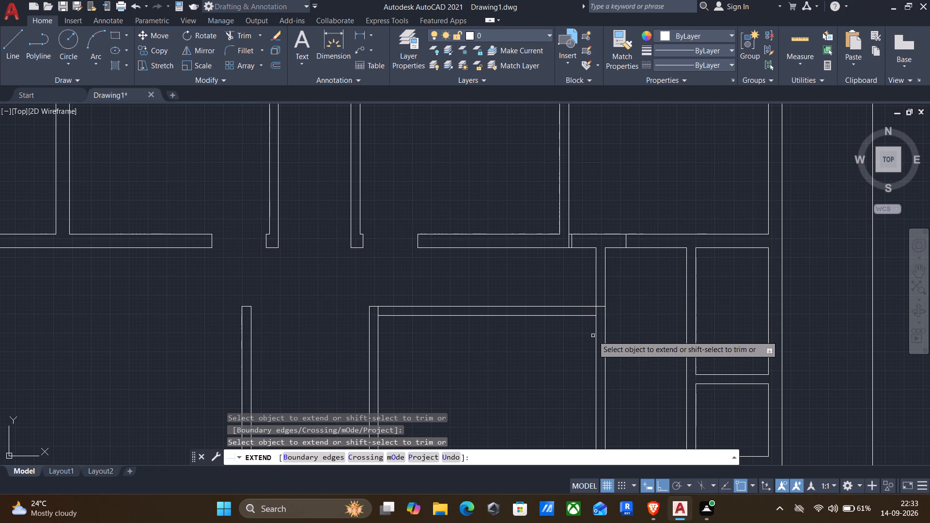
key(Escape)
Trim away the lower east room's east wall lines above its top wall, including the inner-face segment at the corner.
text(tr)
key(Return)
drag(607, 283, 585, 279)
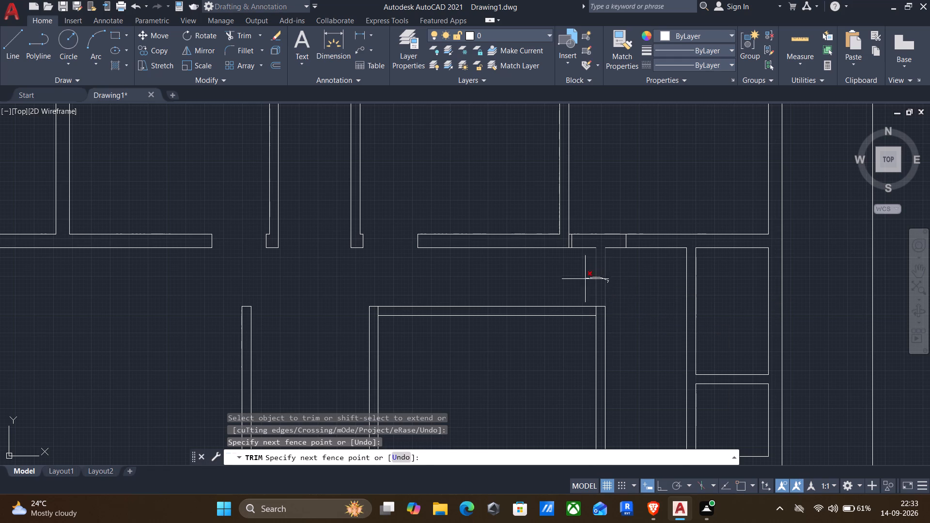
drag(585, 279, 582, 280)
scroll(592, 309, up, 2)
click(598, 312)
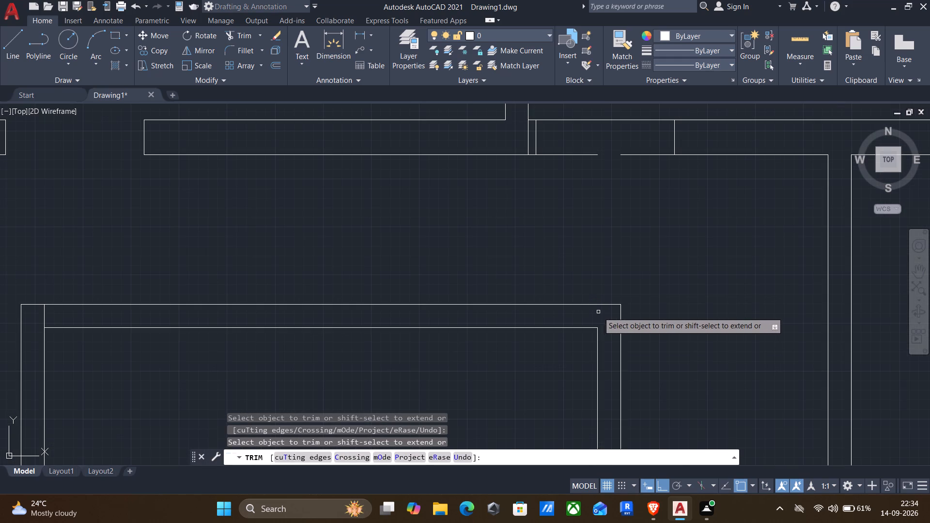
Trim the wall lines across the easternmost upper room's door opening, and the leftover line inside its 2" jamb.
scroll(572, 210, down, 1)
drag(592, 120, 599, 171)
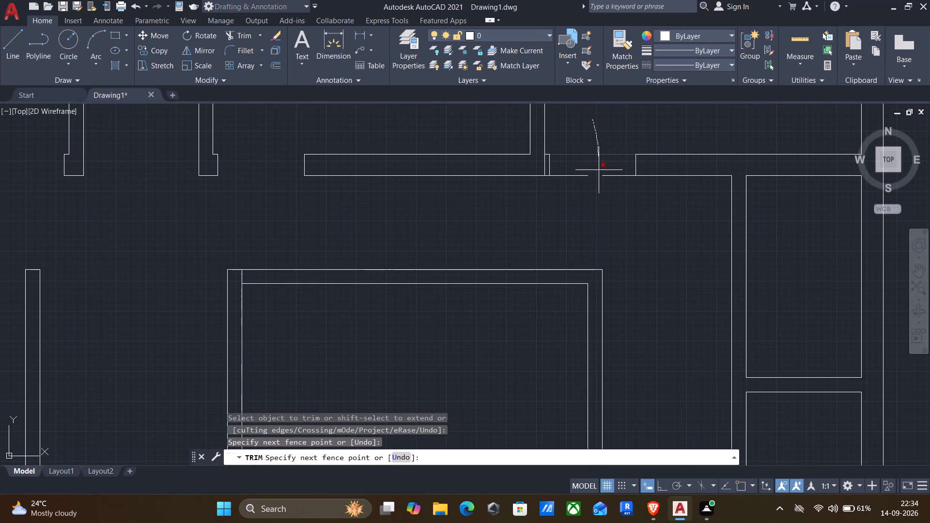
drag(599, 171, 570, 198)
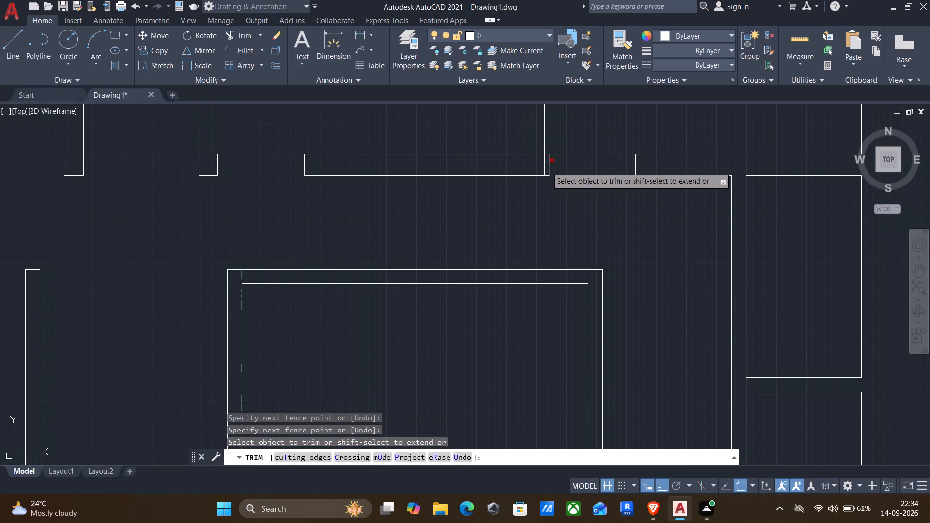
scroll(544, 170, up, 2)
drag(544, 170, 535, 178)
Trim the cross partition's lines across the door opening in the narrow bay.
scroll(527, 166, down, 2)
scroll(544, 203, down, 2)
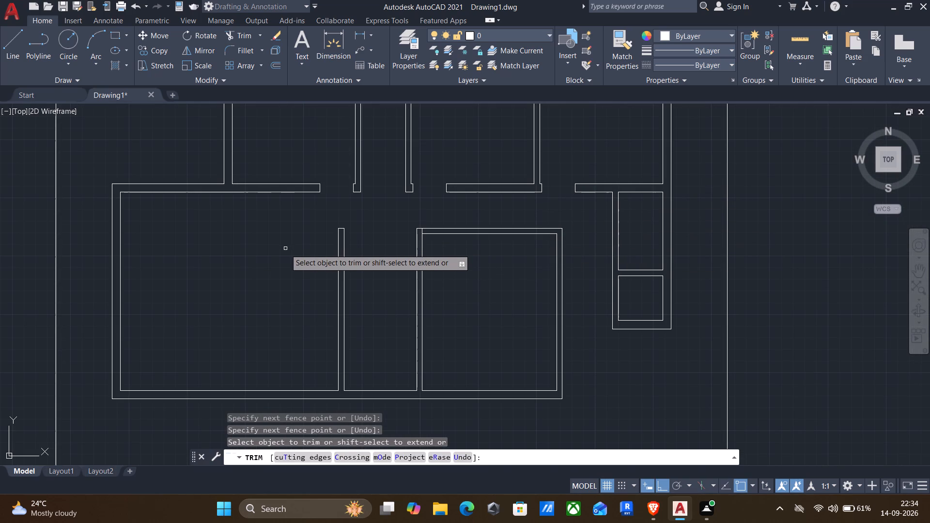
middle_drag(284, 253, 335, 243)
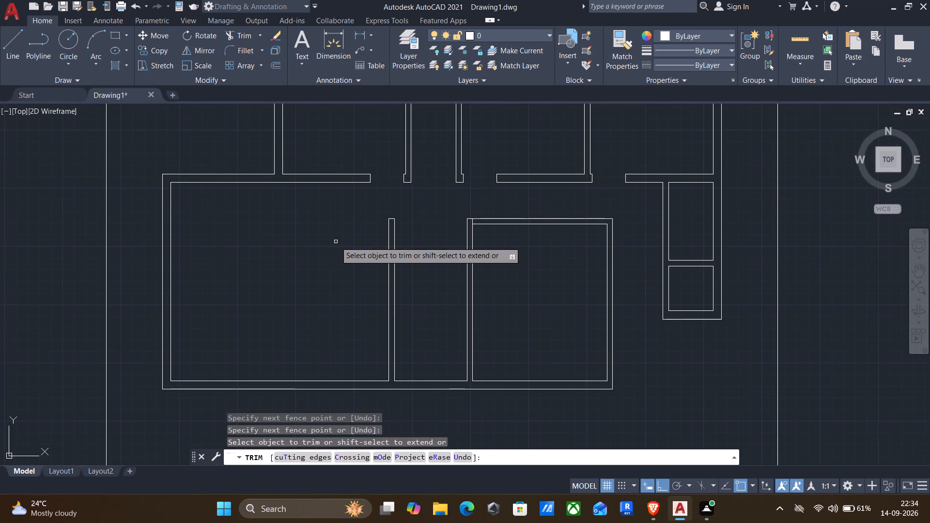
scroll(332, 268, down, 1)
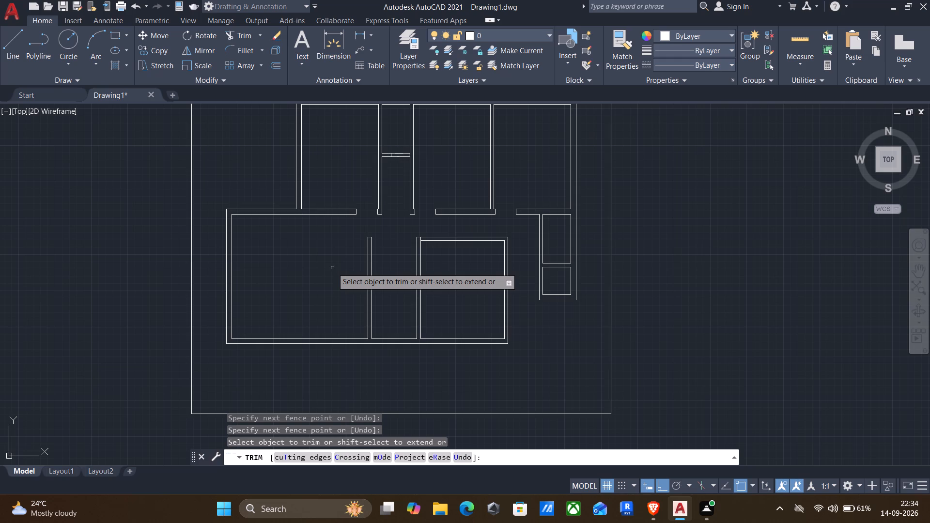
middle_drag(310, 279, 286, 284)
scroll(368, 170, up, 3)
drag(390, 109, 390, 165)
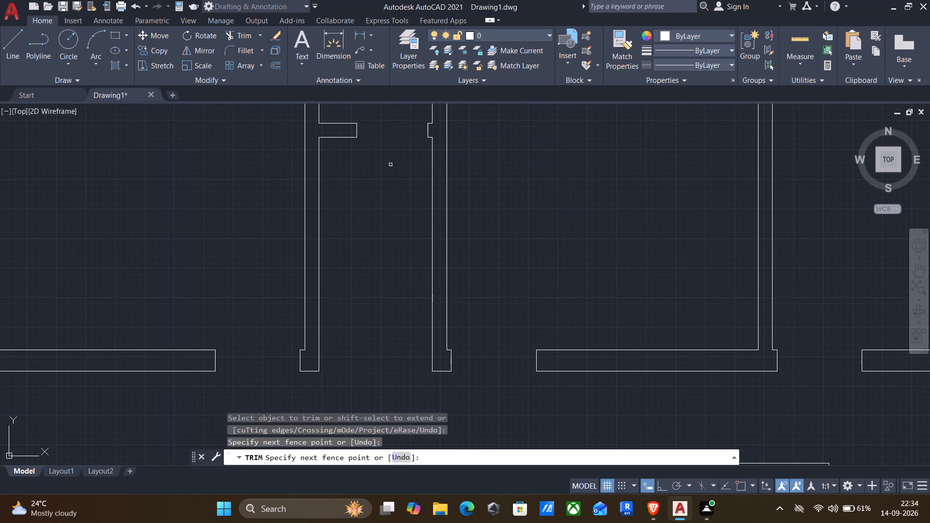
In the small southeast block, draw two short lines across the west wall, aligned with both faces of the cross partition.
scroll(390, 168, down, 2)
middle_drag(383, 258, 390, 214)
middle_drag(242, 323, 261, 300)
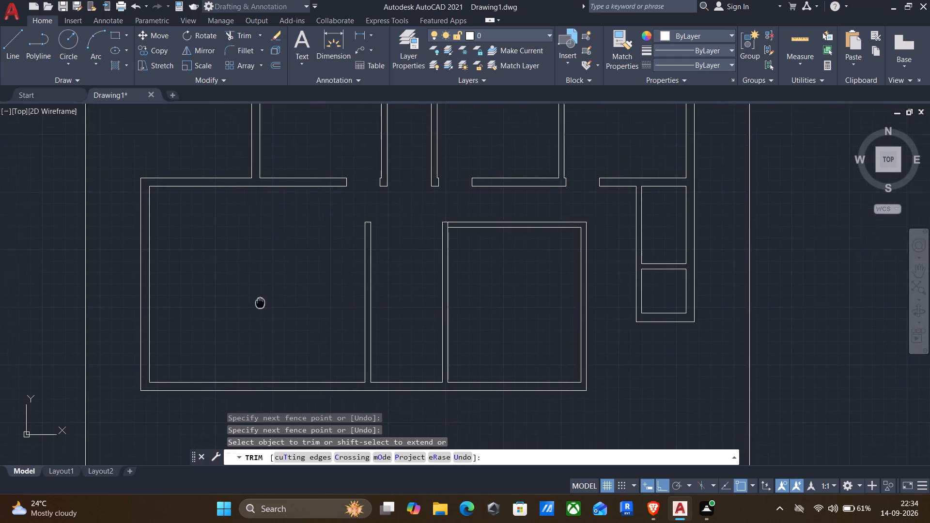
middle_drag(261, 300, 287, 249)
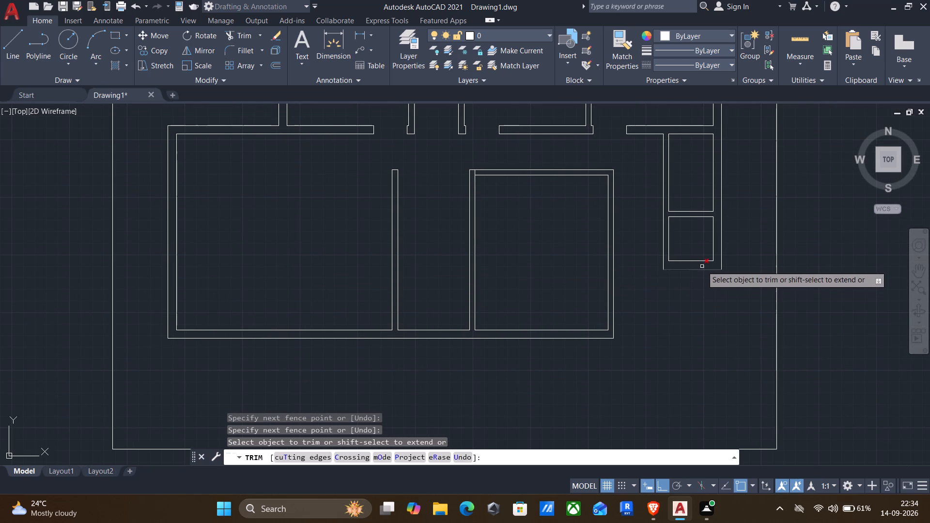
key(Escape)
key(l)
key(Return)
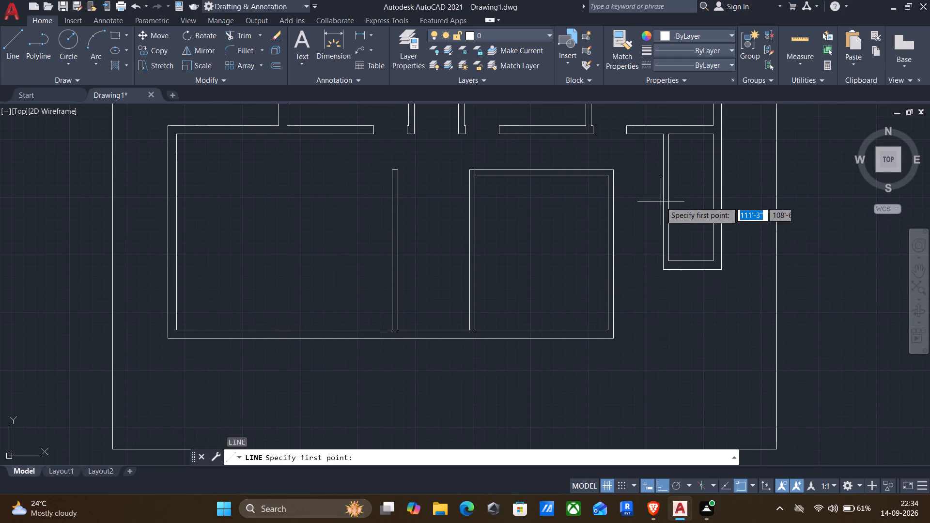
scroll(678, 219, up, 3)
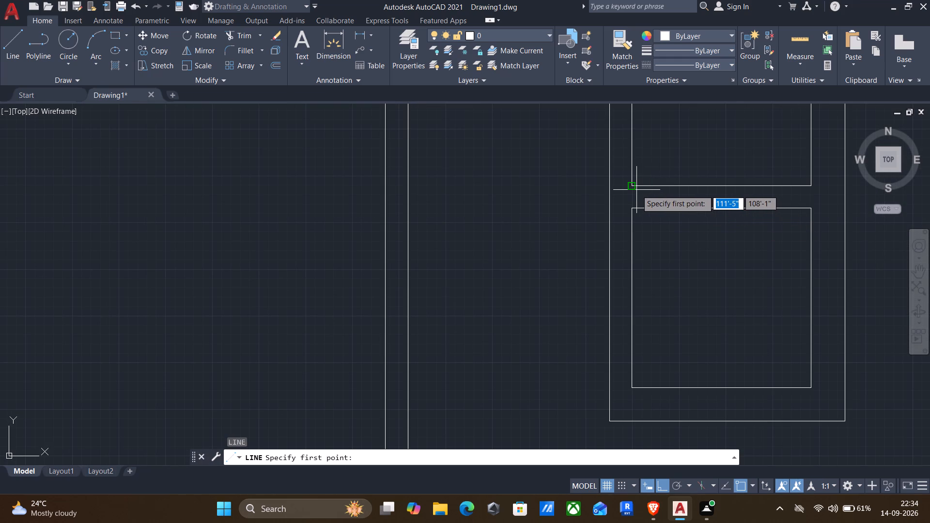
click(631, 187)
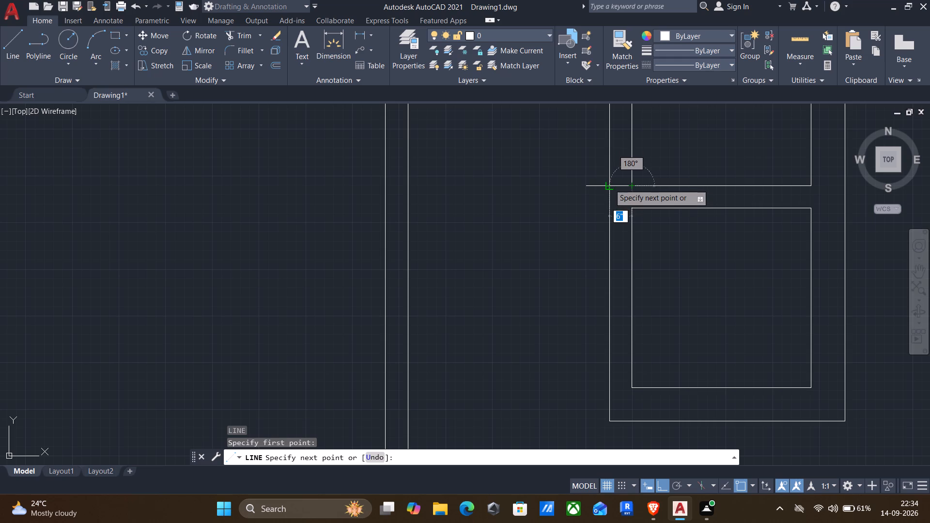
click(609, 184)
key(Return)
key(Return)
click(635, 210)
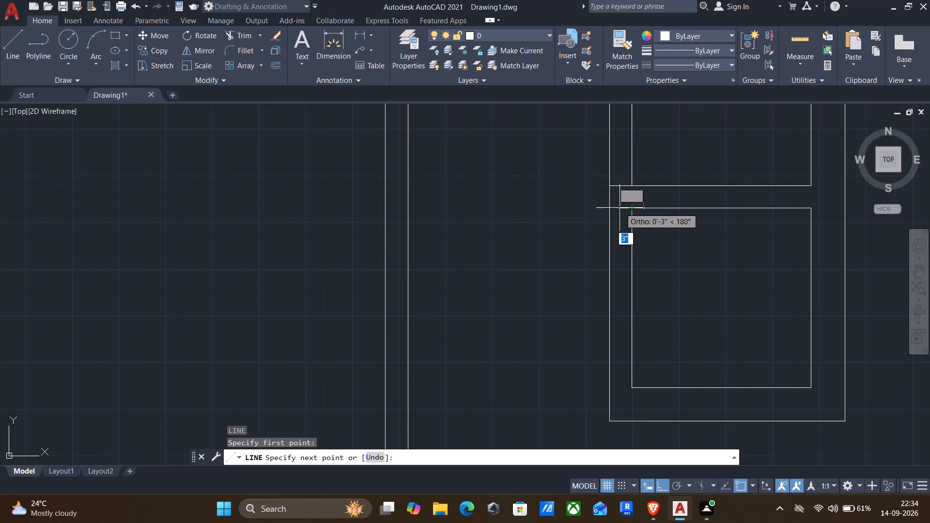
click(595, 211)
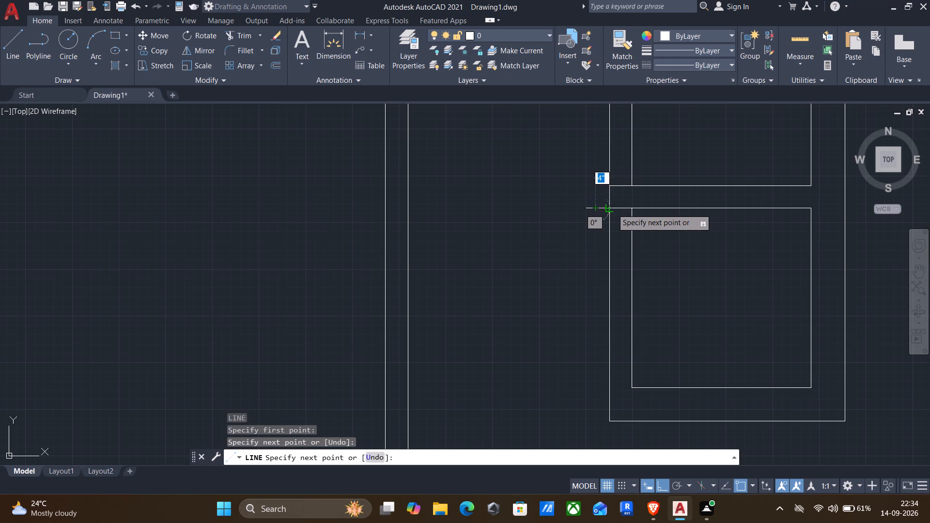
key(Return)
Trim the lower short line's overhang beyond the outer face of the block's west wall.
text(tr)
key(Return)
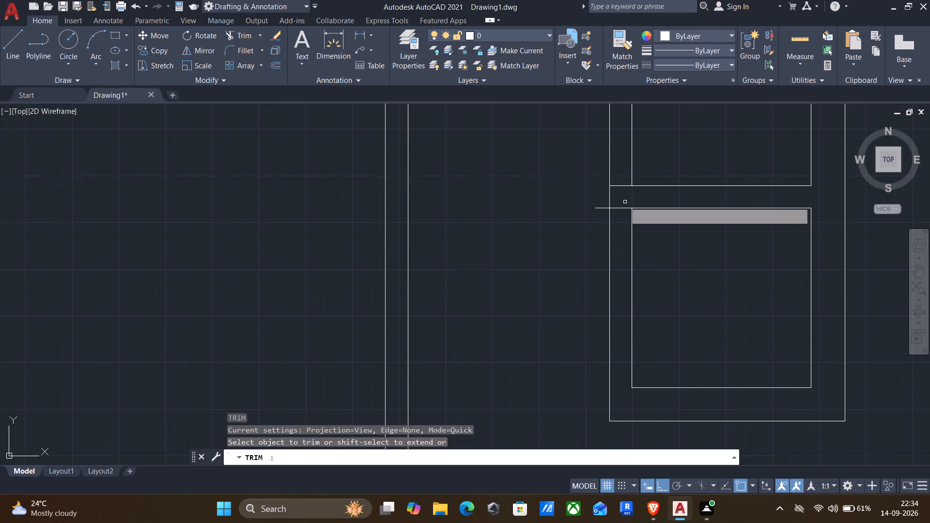
click(604, 208)
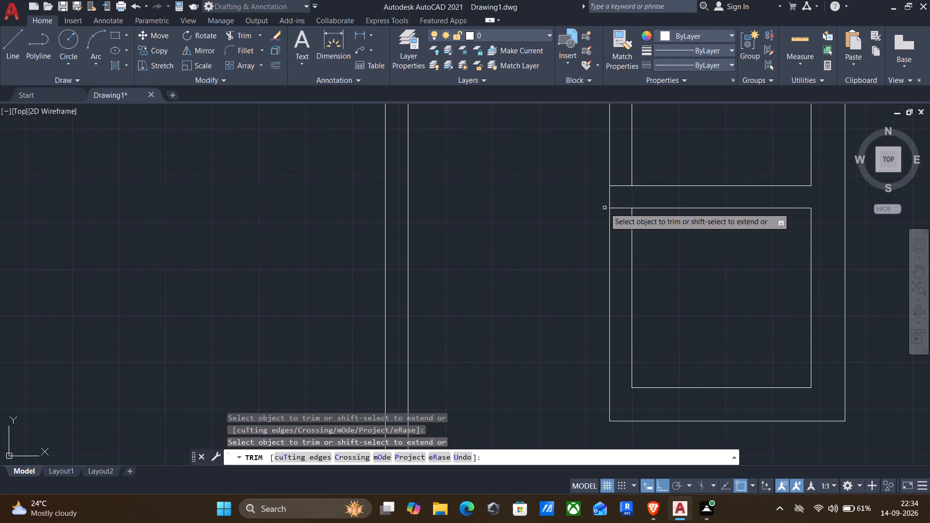
key(Escape)
Offset the lower short line 2'6" southward across the west wall of the southeast block's lower room.
key(o)
key(Return)
drag(615, 207, 620, 211)
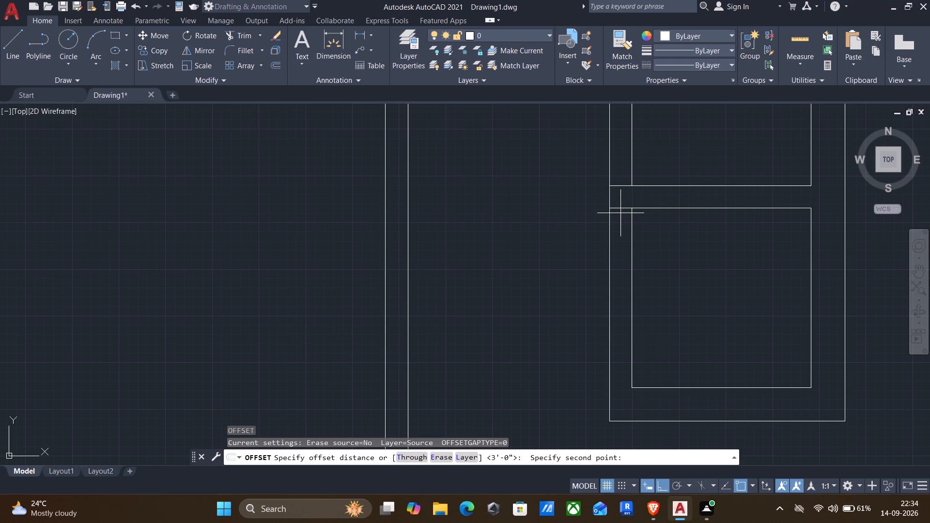
click(622, 223)
click(621, 208)
key(2)
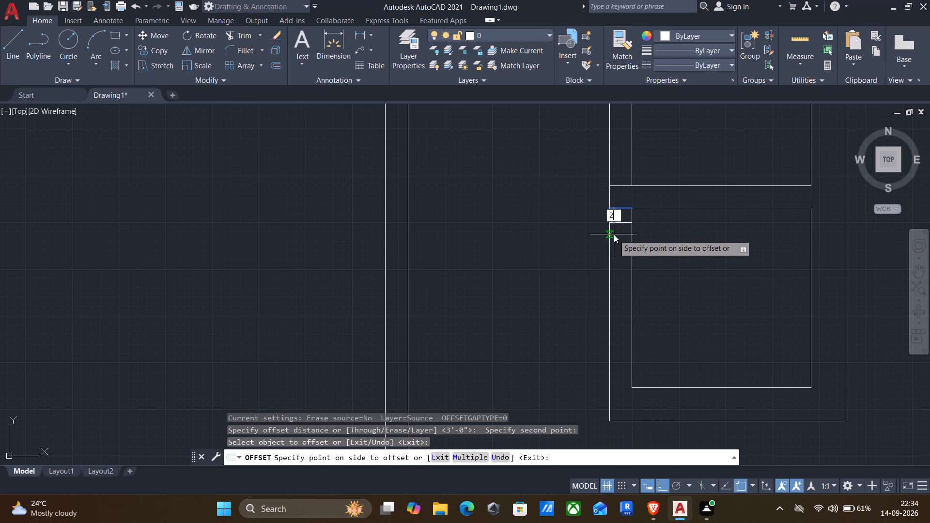
text('6)
key(shift+quotedbl)
key(Return)
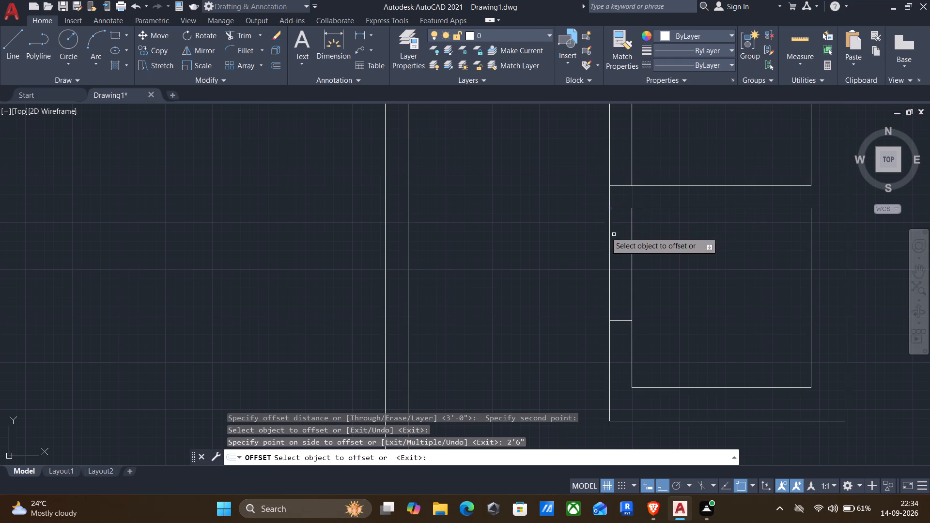
Offset the upper short line 2'6" northward across the west wall of the southeast block's upper room.
click(623, 183)
click(619, 186)
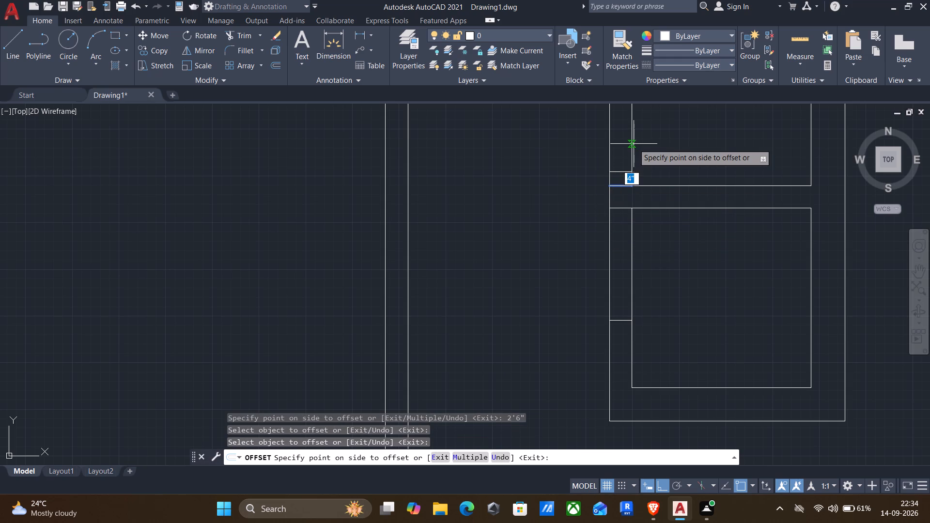
text(2'6")
key(Return)
scroll(627, 186, down, 2)
key(Escape)
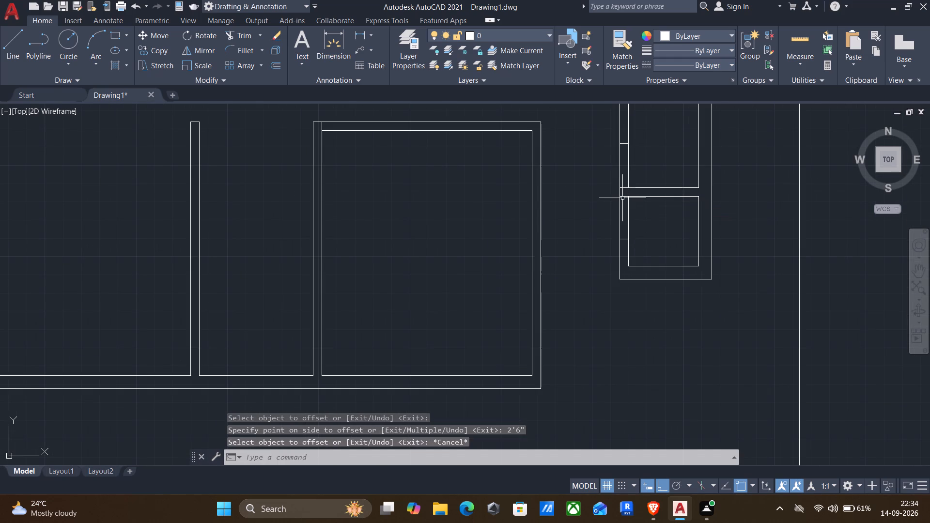
Trim both west wall lines across the two 2'6" door openings above and below the southeast block's cross partition.
text(tr)
key(Return)
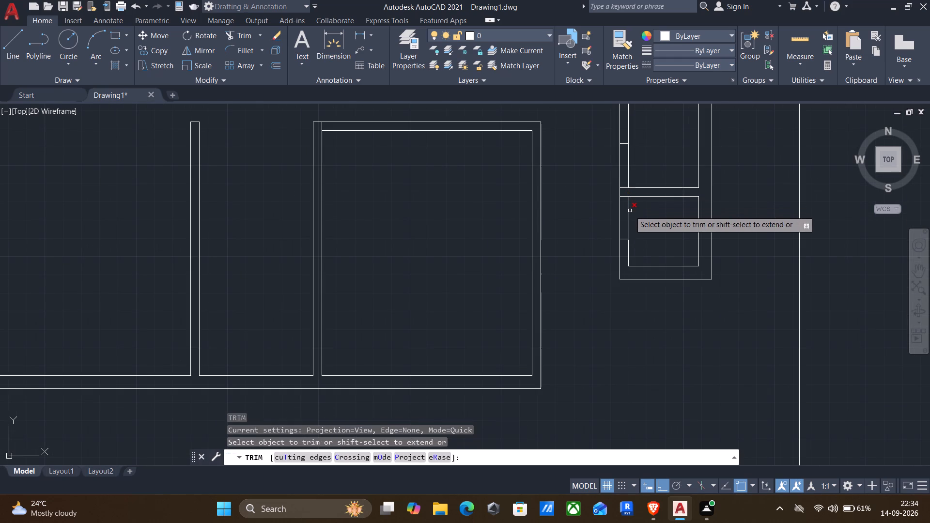
click(630, 211)
drag(629, 215, 629, 215)
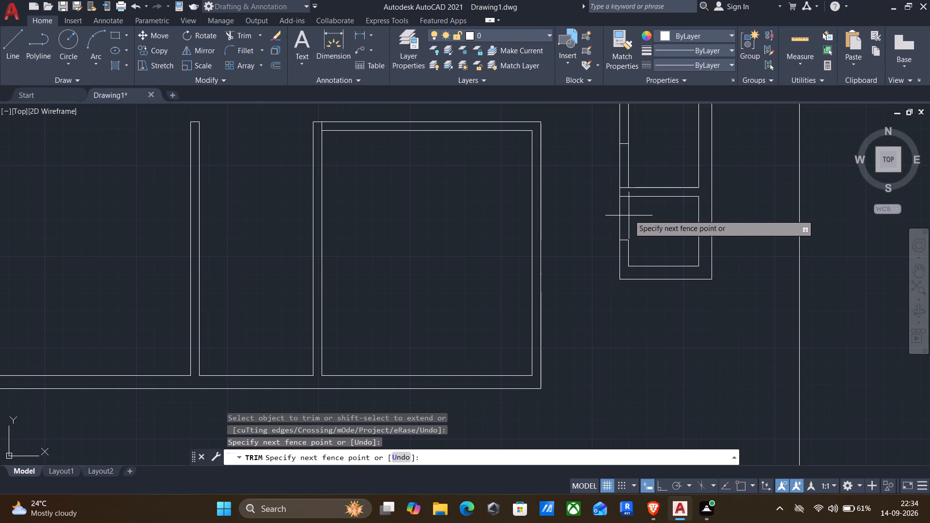
drag(629, 215, 611, 215)
drag(631, 169, 630, 168)
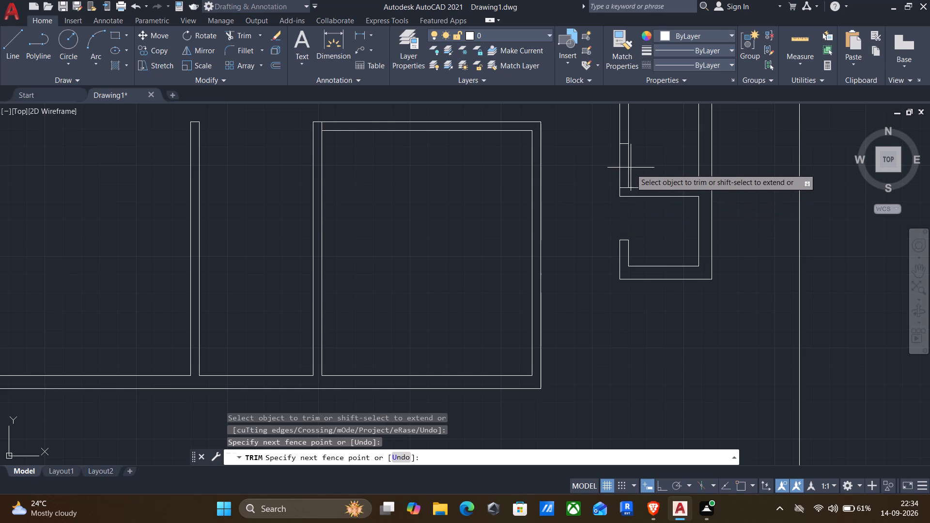
drag(630, 168, 605, 178)
scroll(595, 219, down, 2)
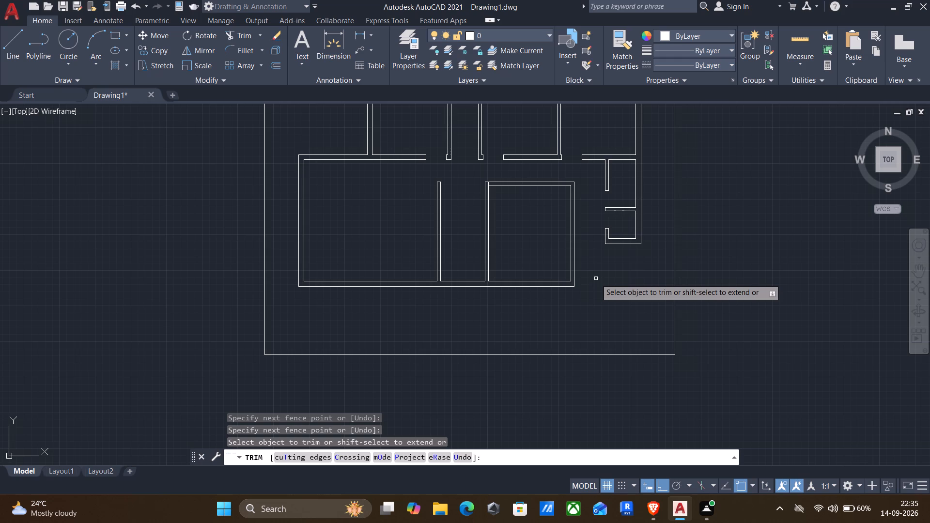
key(Escape)
Measure the gap between the large southern block's east wall and the small southeast block.
click(796, 40)
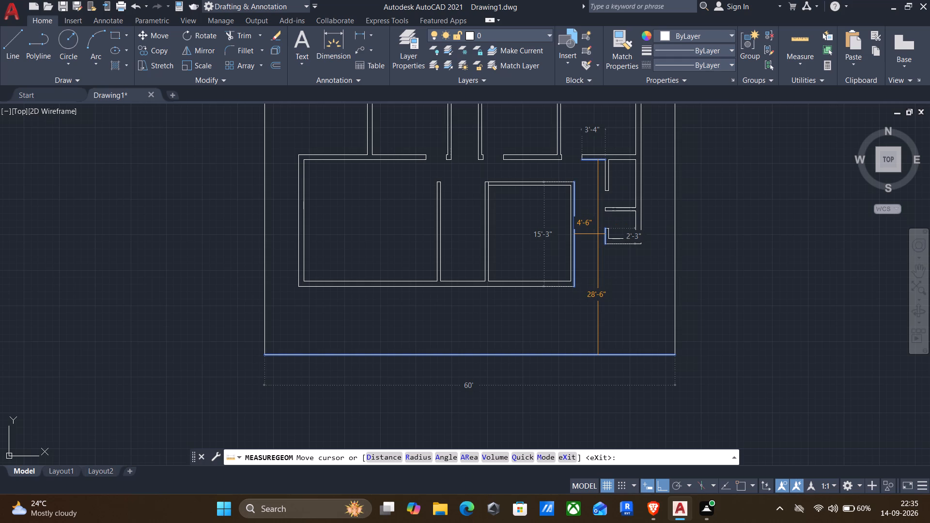
key(Escape)
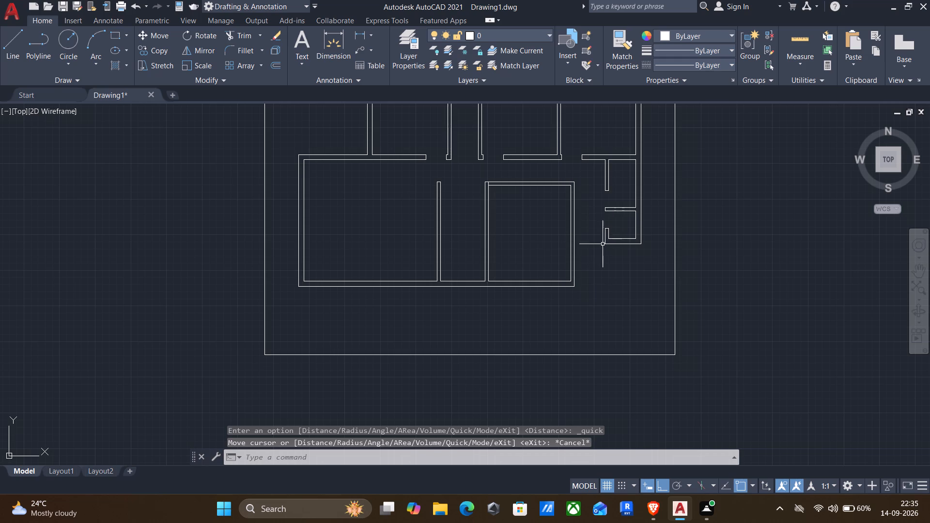
From the southeast block's outer southwest corner, draw a stub 6" west, 6" plus 3" north, and back east to the west wall.
scroll(597, 240, up, 2)
key(l)
key(Return)
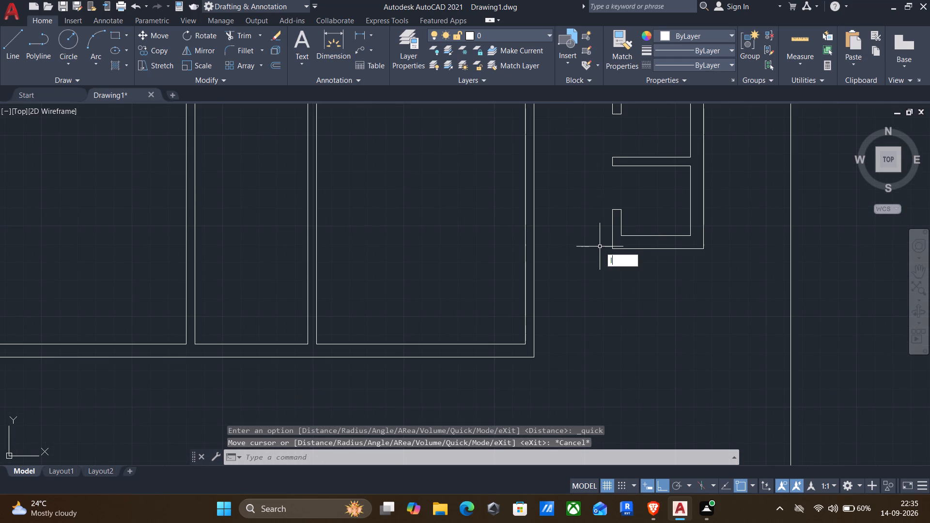
scroll(638, 286, up, 2)
click(569, 193)
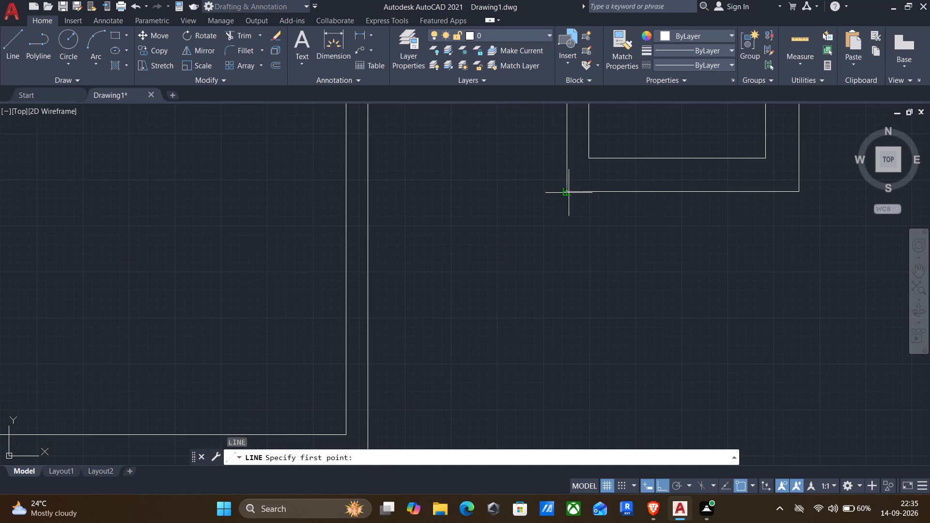
text(6")
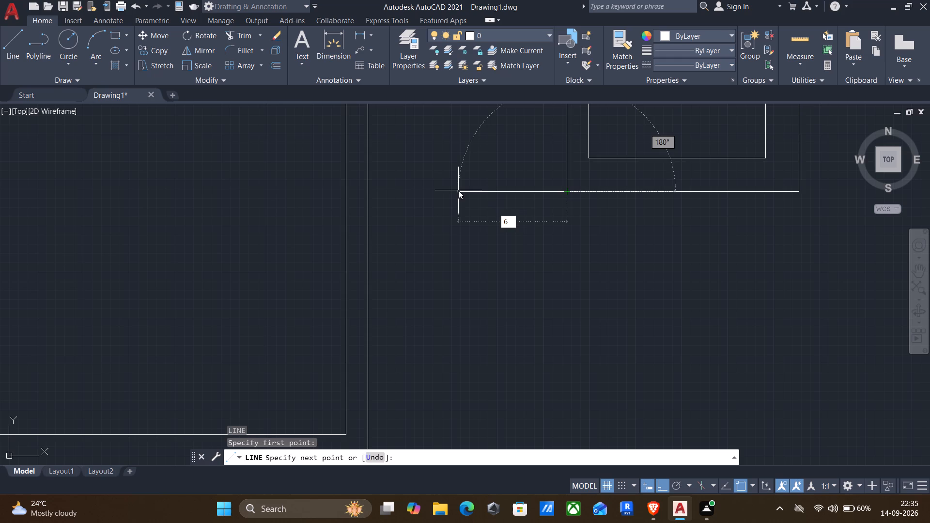
key(Return)
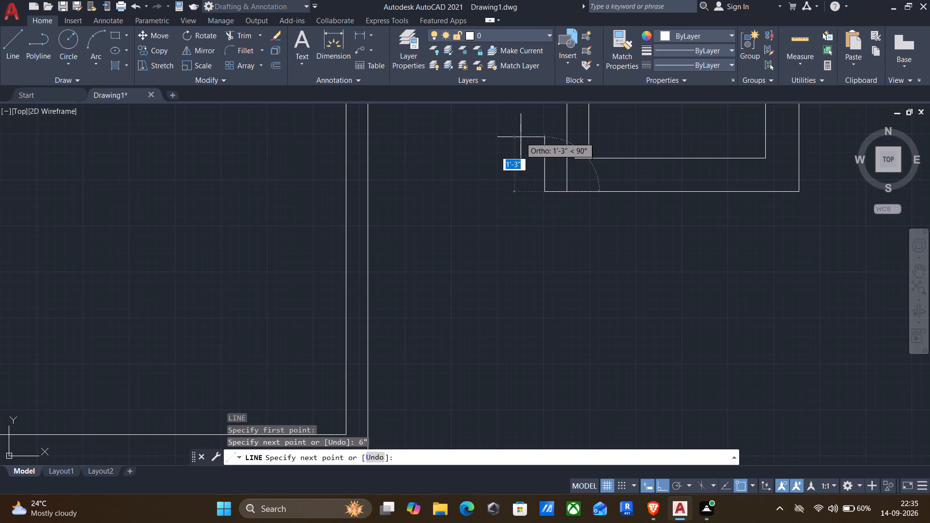
text(6")
key(Return)
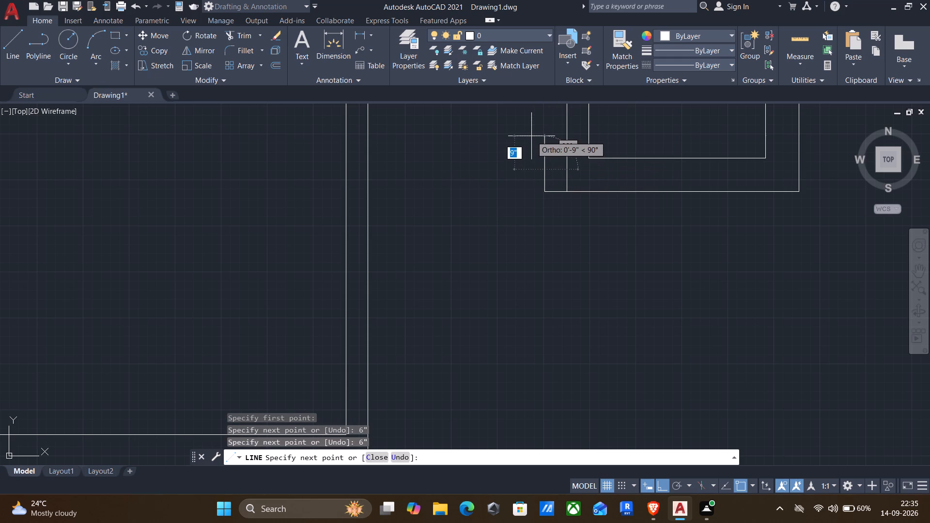
text(3")
key(Return)
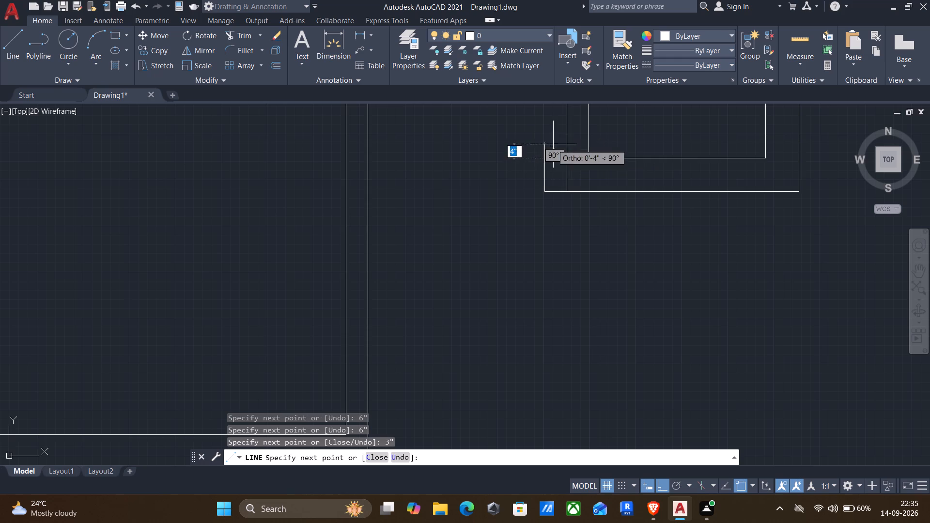
click(568, 156)
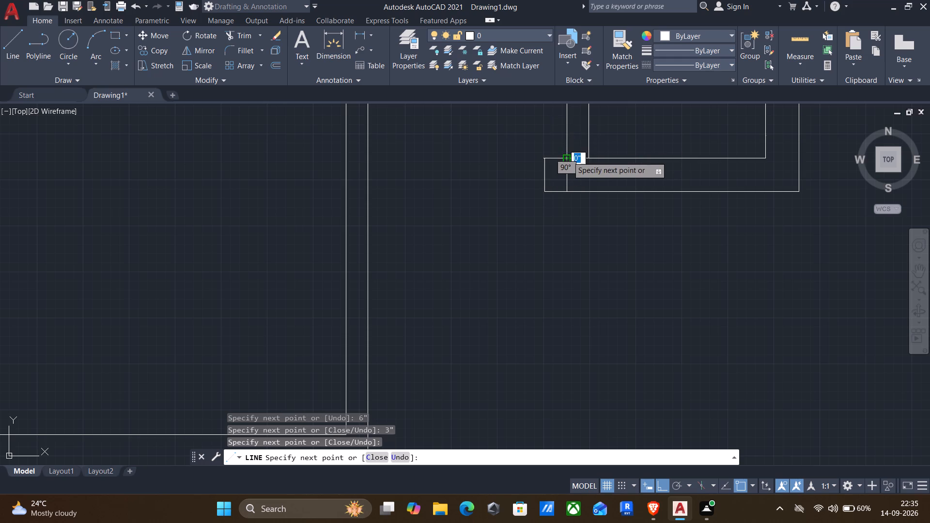
key(Return)
Trim the west wall's outer line between the new stub and the southeast block's south wall.
text(tr)
key(Return)
click(564, 176)
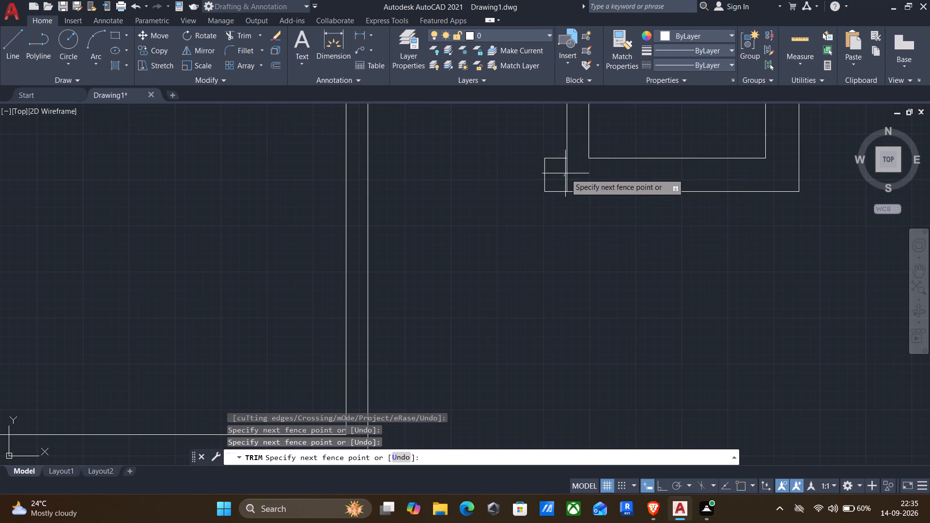
click(572, 171)
scroll(548, 255, down, 2)
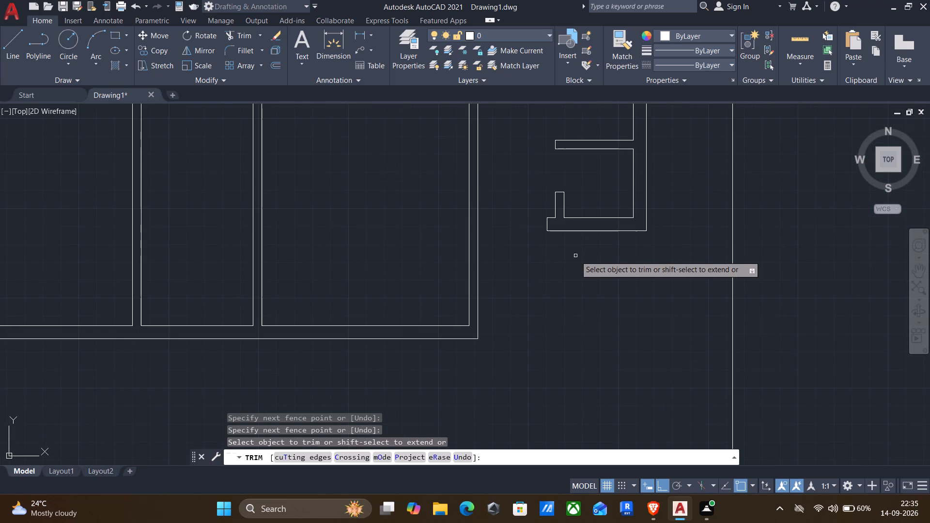
middle_drag(575, 256, 507, 264)
middle_drag(477, 292, 513, 277)
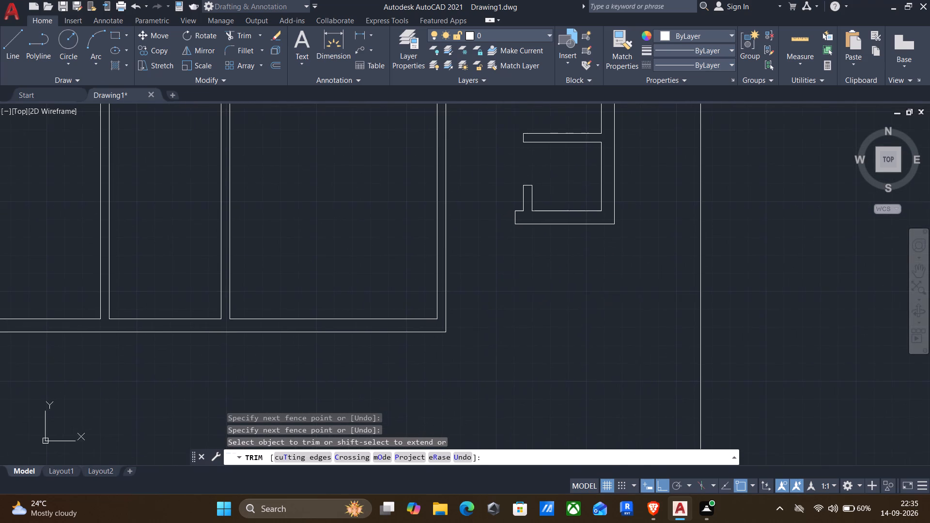
middle_drag(513, 277, 513, 277)
middle_drag(490, 342, 551, 293)
scroll(496, 326, down, 2)
middle_drag(488, 336, 509, 314)
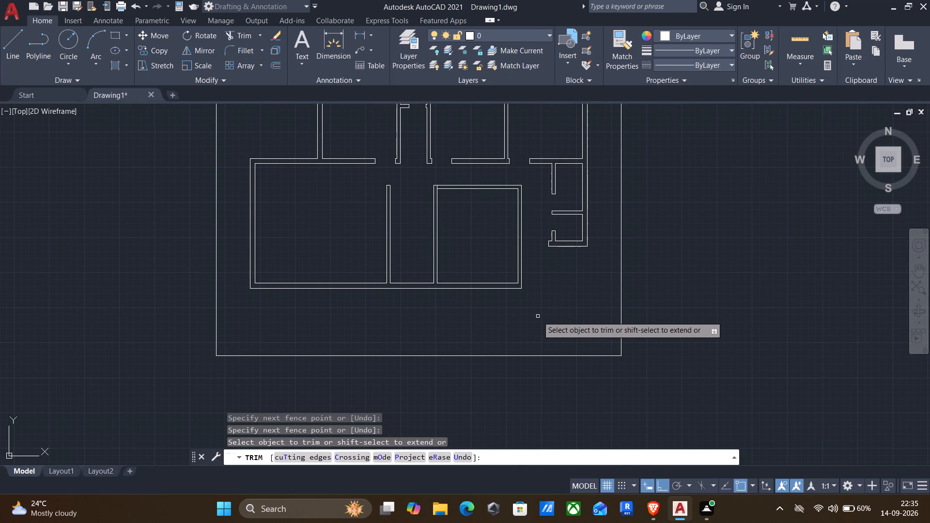
middle_drag(544, 307, 509, 308)
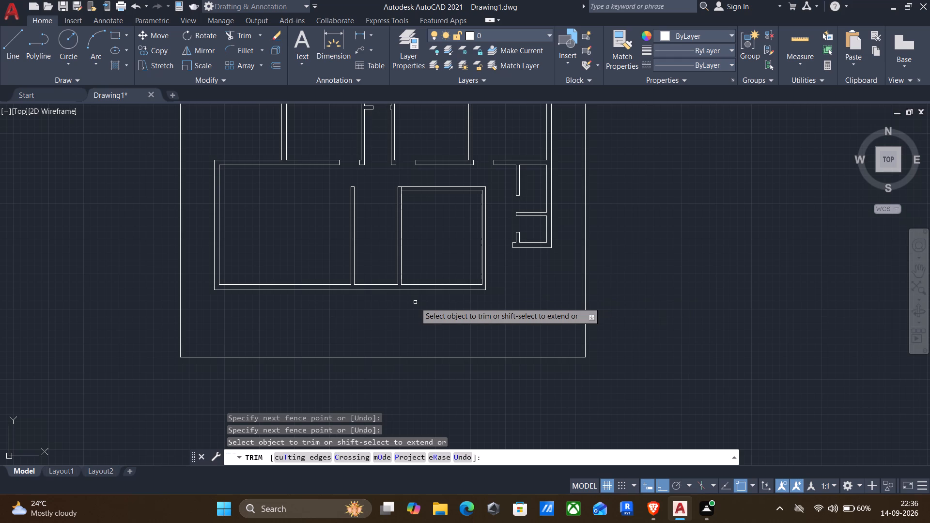
key(Escape)
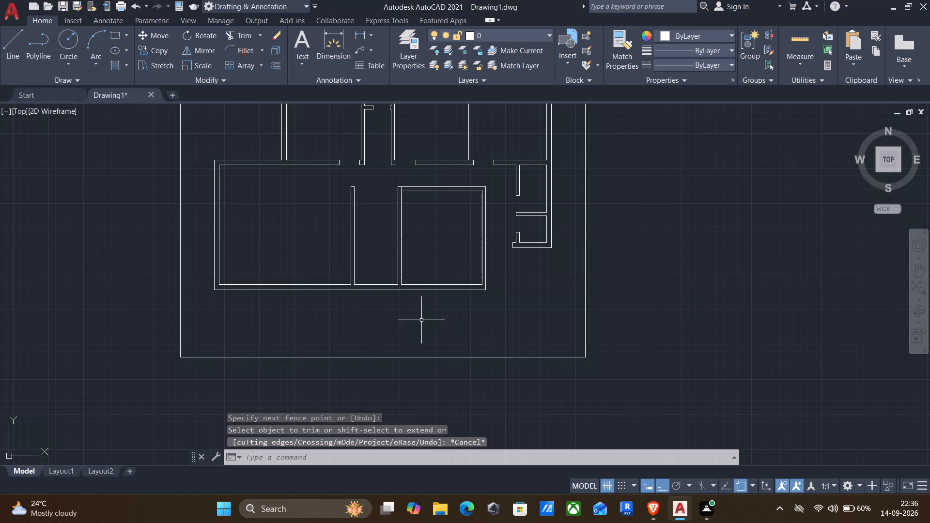
Draw a short line across the large block's south wall, in line with the west face of the western partition.
middle_drag(421, 321, 525, 292)
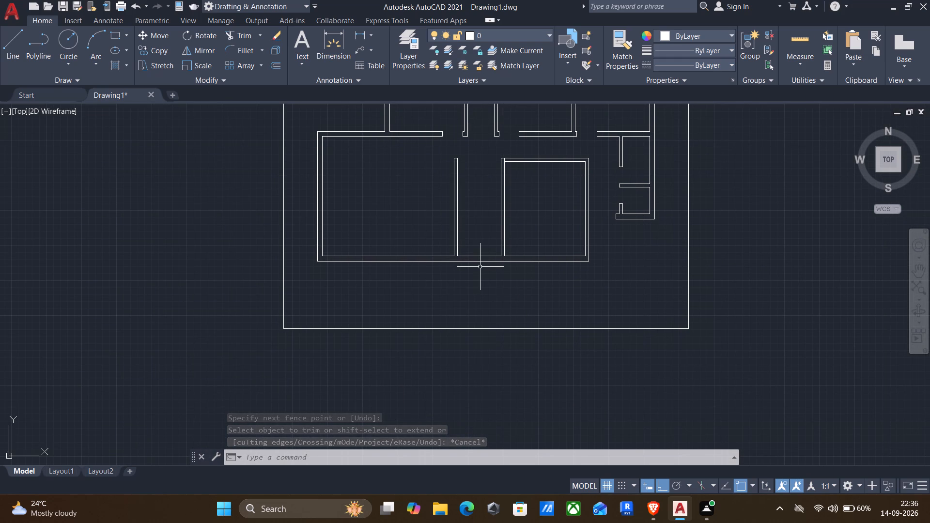
key(l)
key(Return)
scroll(443, 255, up, 3)
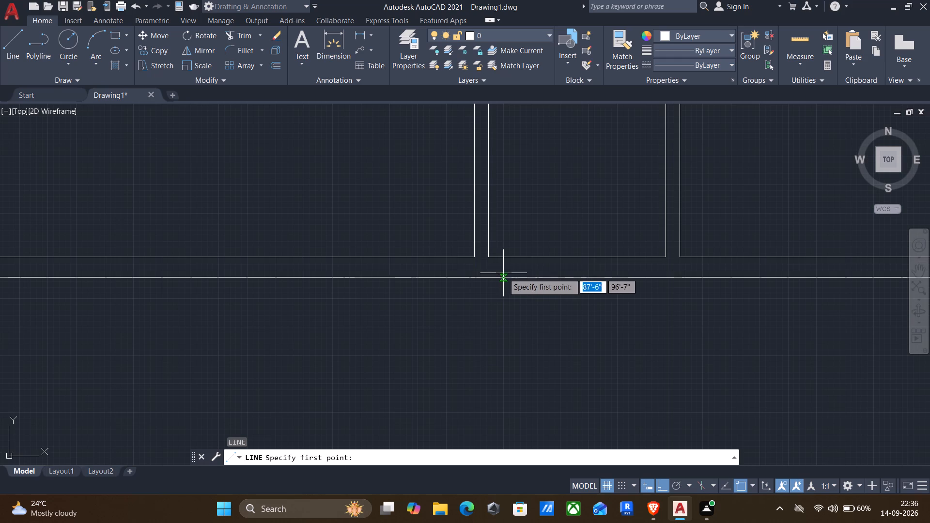
click(477, 261)
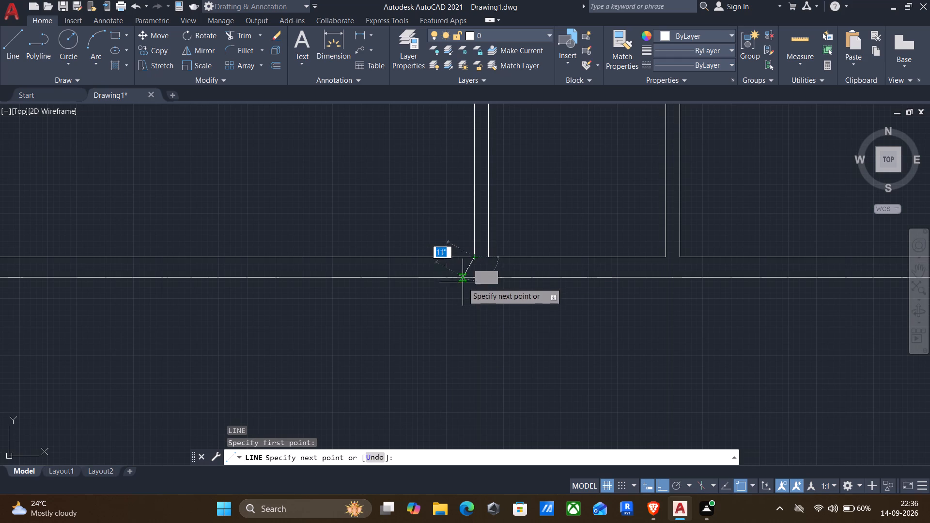
click(474, 281)
key(Return)
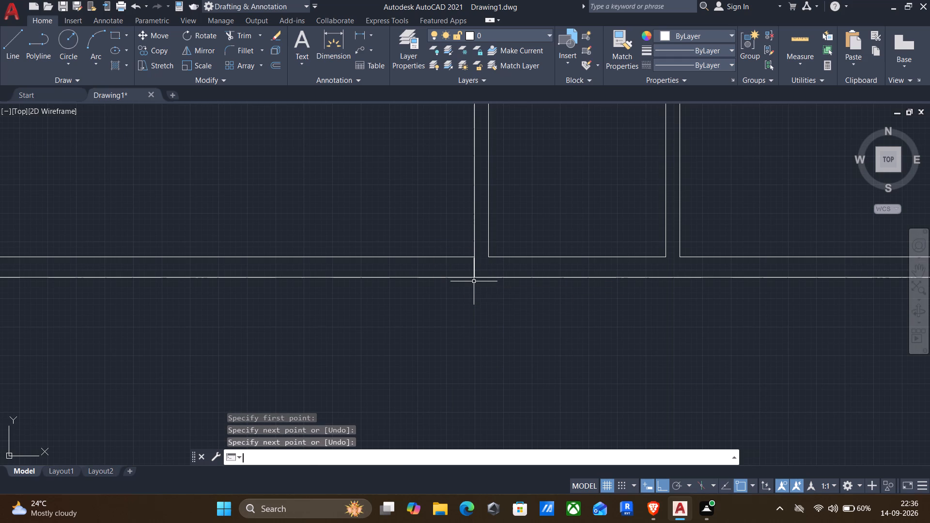
Offset the short line 3" westward along the south wall, and offset that copy a further 5' westward.
key(o)
key(Return)
click(474, 271)
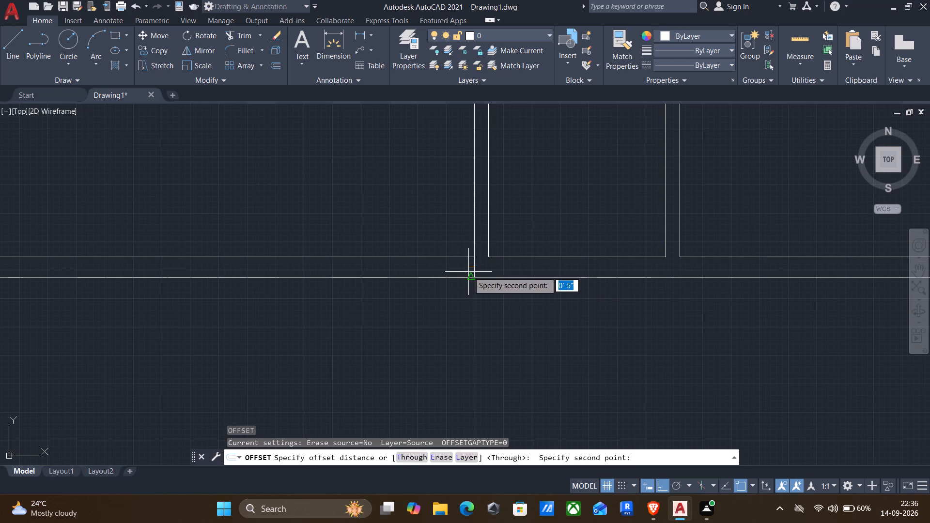
click(468, 272)
click(473, 265)
text(3")
key(Return)
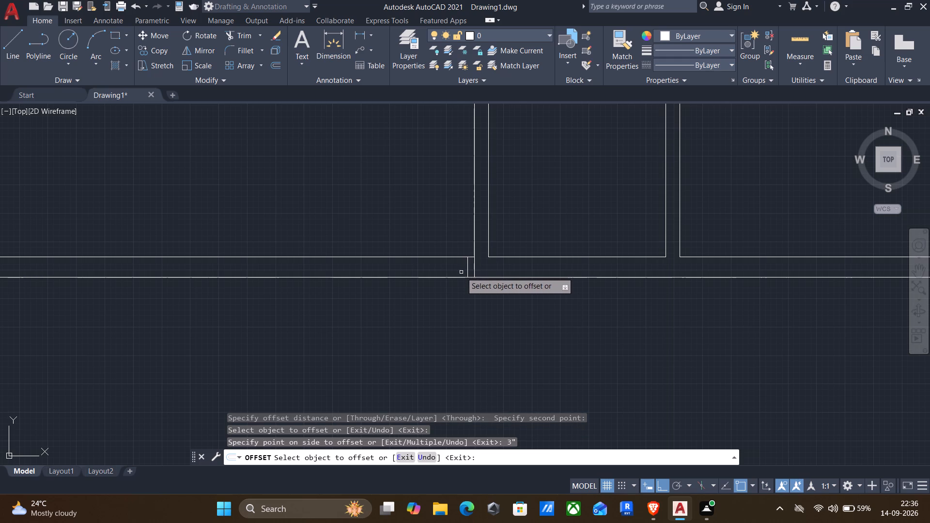
click(468, 266)
key(5)
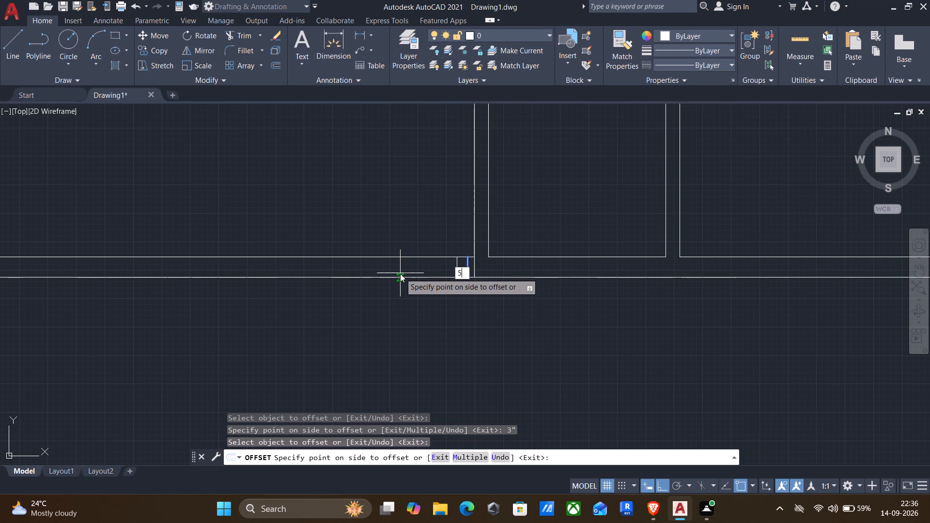
key(apostrophe)
key(Return)
scroll(408, 307, down, 1)
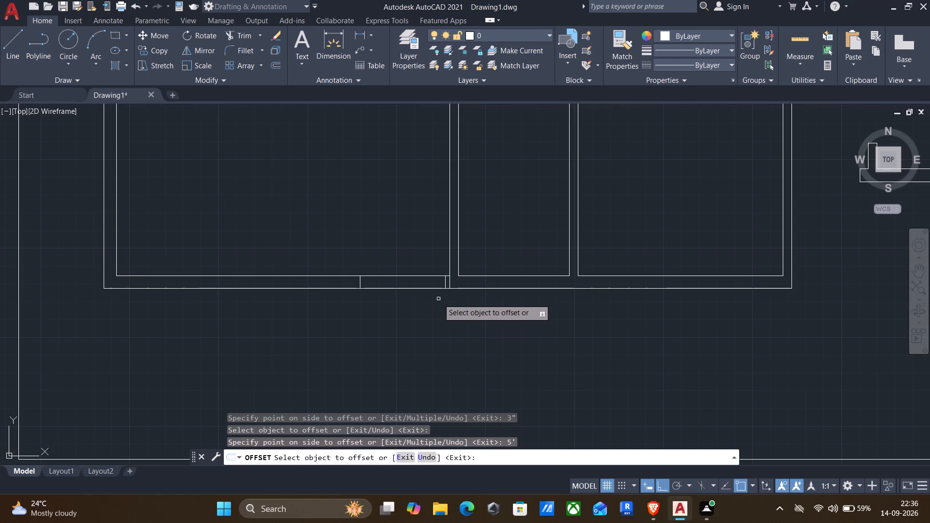
key(Escape)
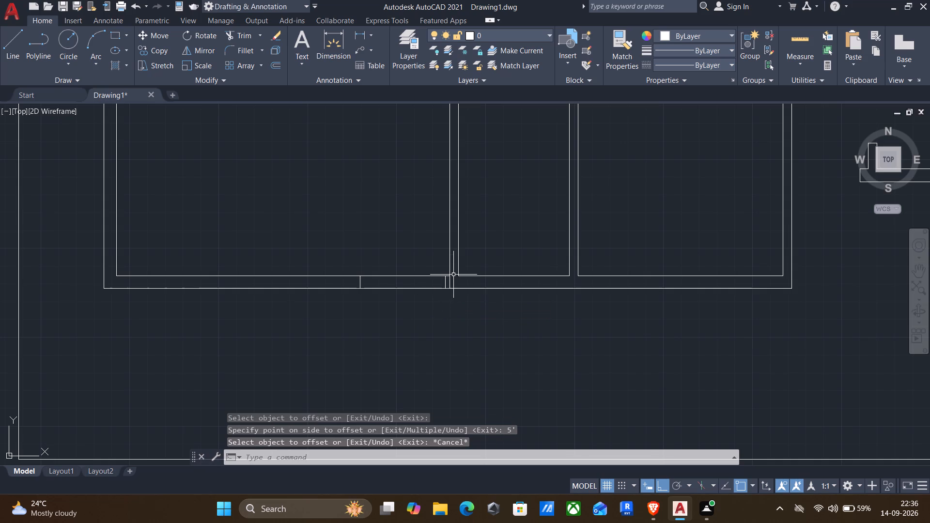
Trim the south wall's lines across the 5' opening, plus the short line left under the partition's west face.
scroll(443, 273, up, 1)
text(tr)
key(Return)
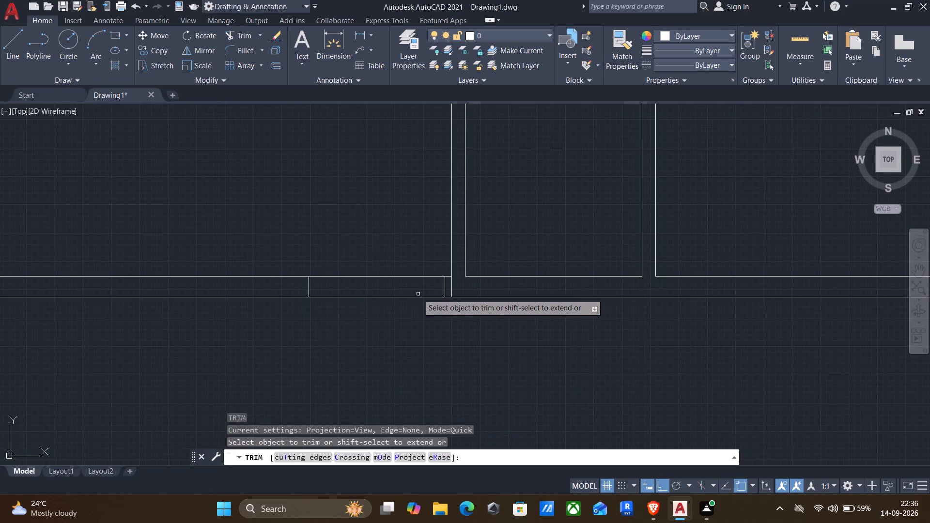
drag(394, 262, 401, 313)
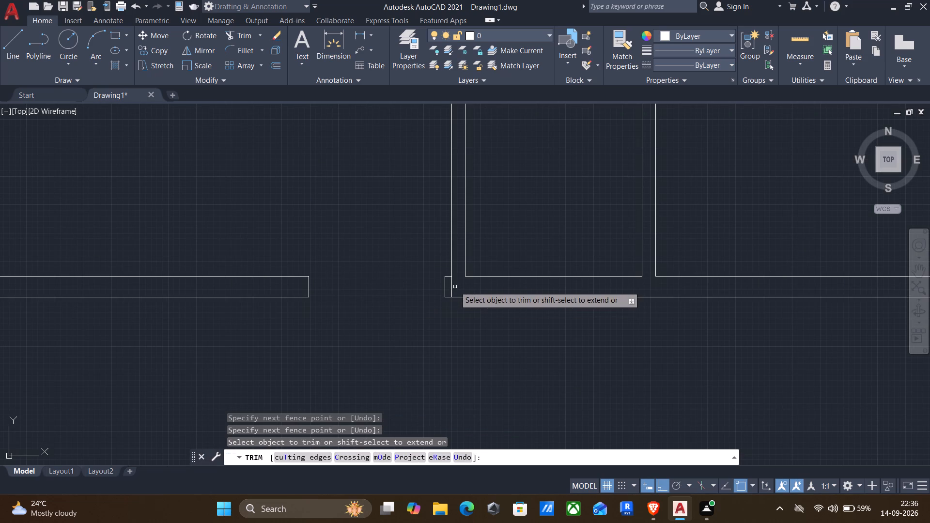
scroll(450, 282, up, 3)
click(443, 289)
click(463, 283)
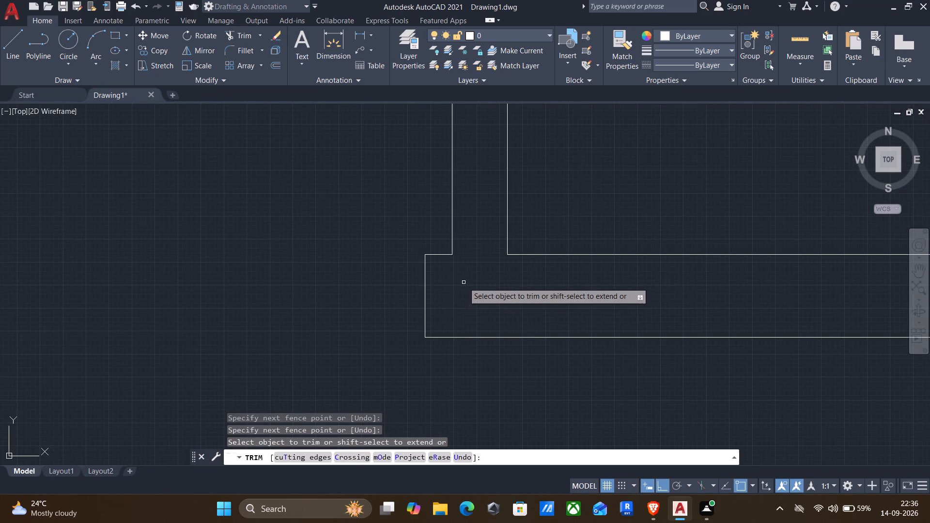
scroll(474, 299, down, 3)
scroll(521, 352, down, 1)
middle_drag(518, 354, 443, 358)
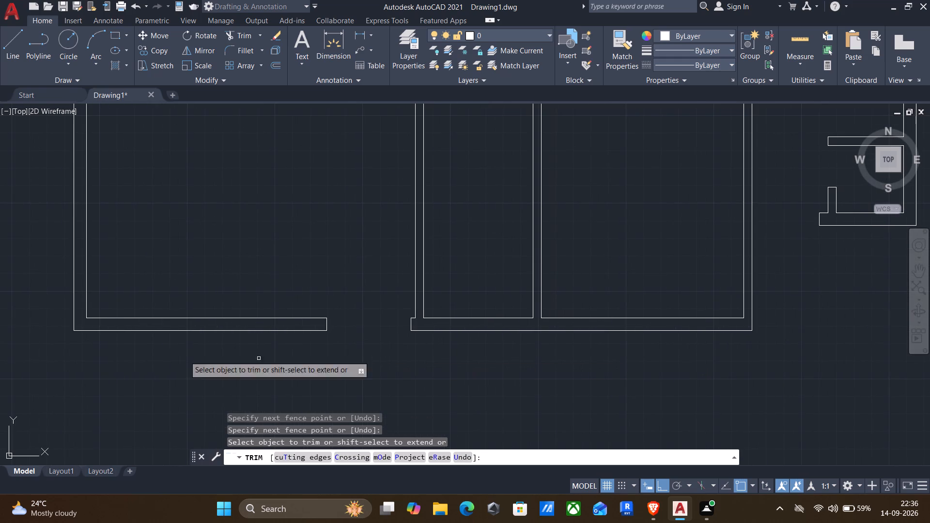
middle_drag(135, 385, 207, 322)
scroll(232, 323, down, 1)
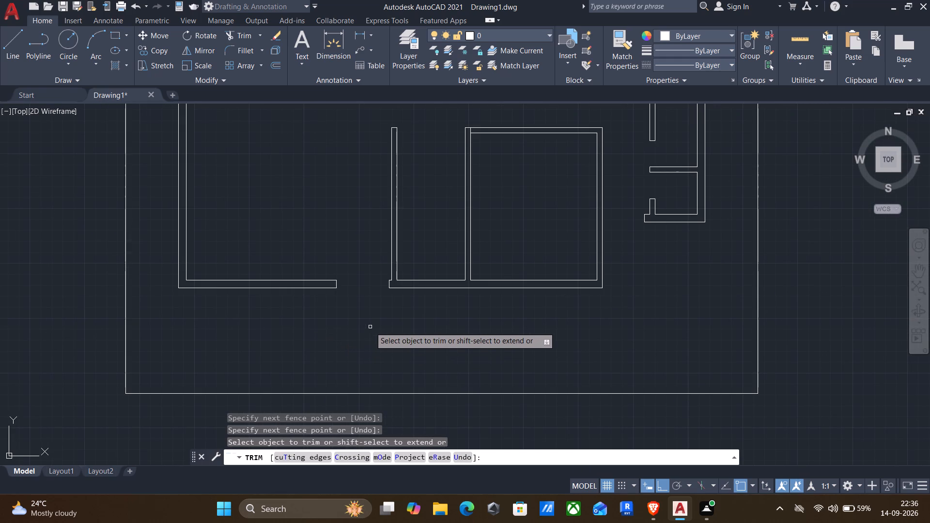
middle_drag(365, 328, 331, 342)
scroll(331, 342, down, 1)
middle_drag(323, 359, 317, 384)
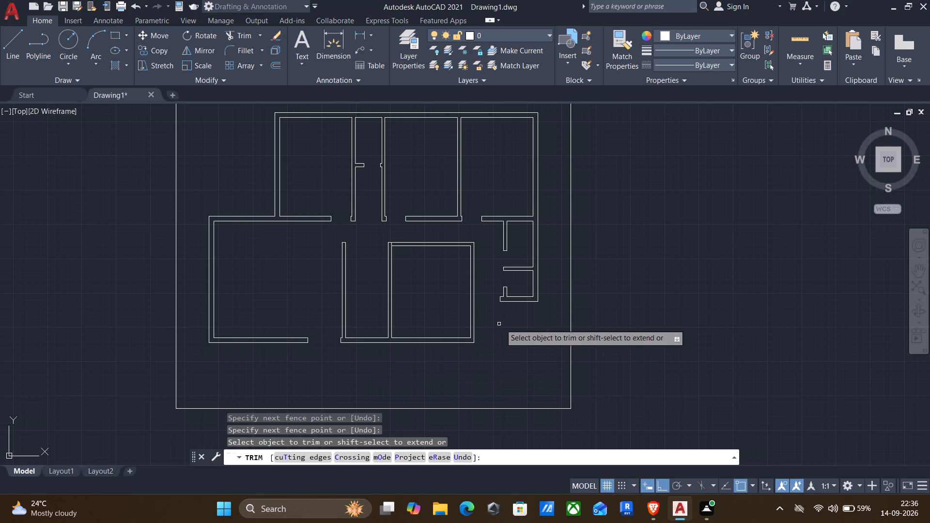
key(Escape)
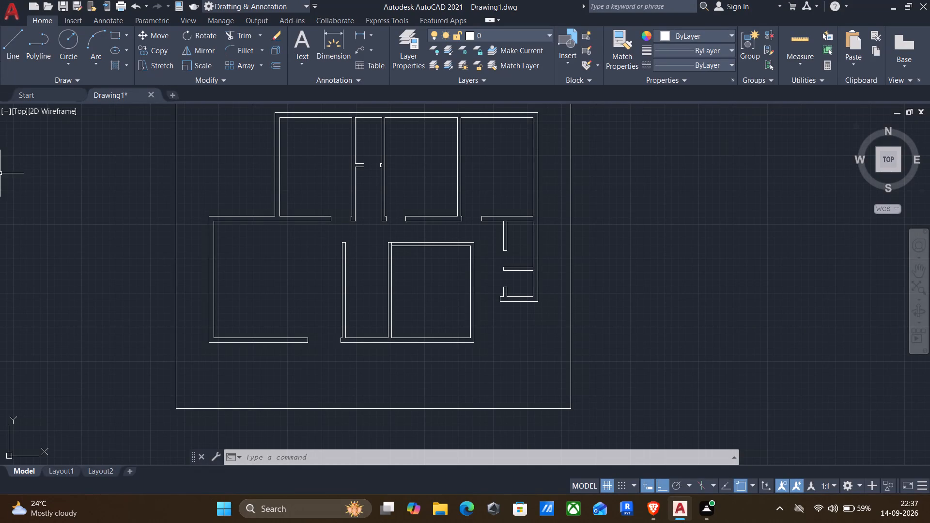
Create a new layer named sajjas and set its colour to magenta, index 210.
click(411, 46)
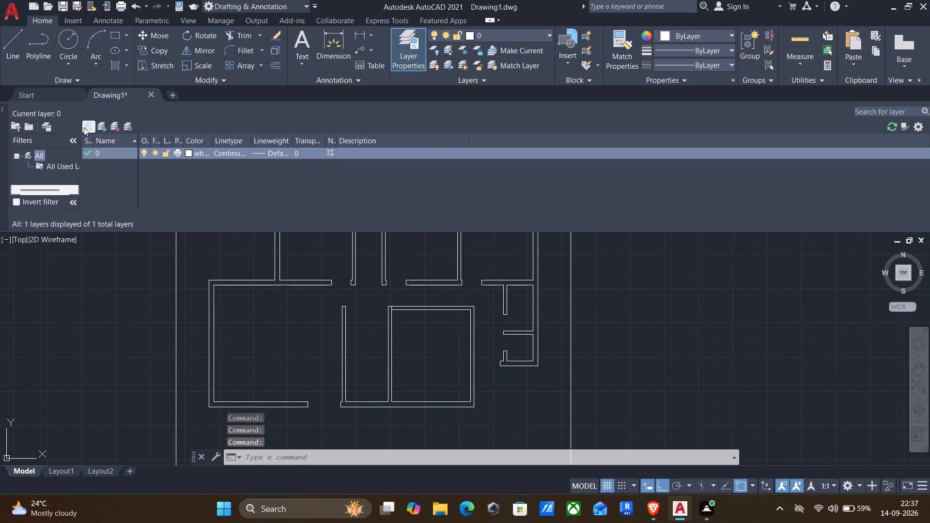
click(86, 127)
key(BackSpace)
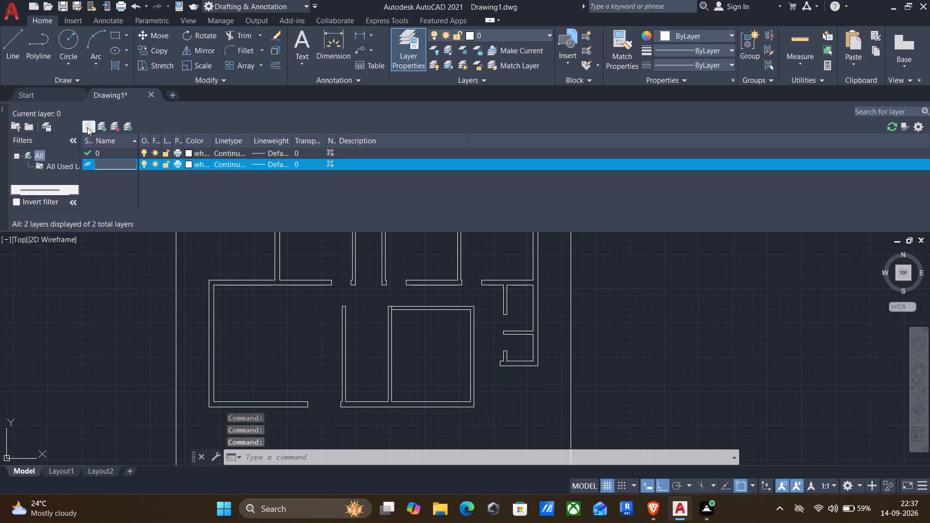
text(sajjas)
click(189, 163)
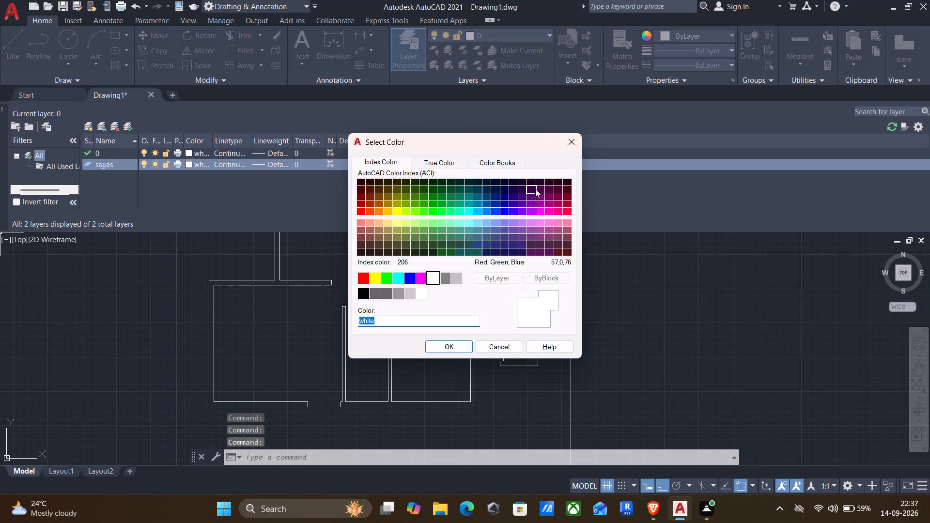
click(540, 213)
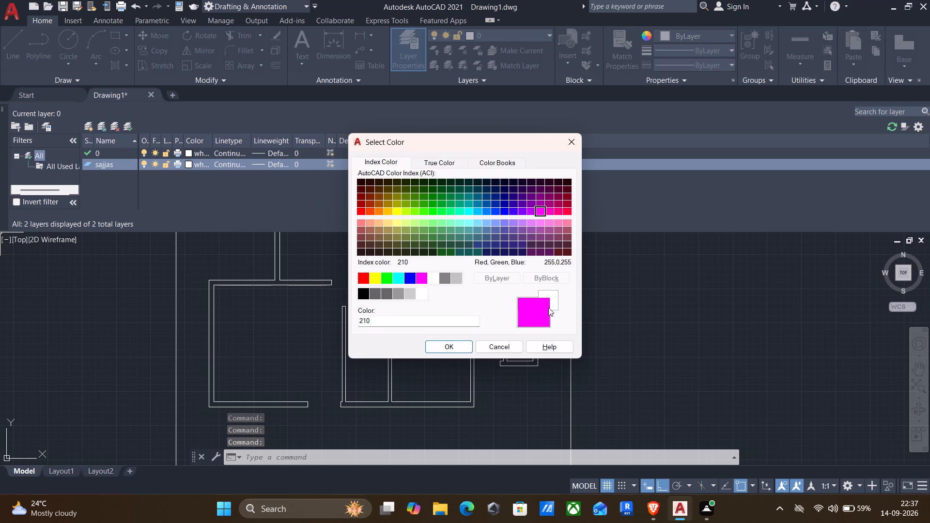
click(435, 351)
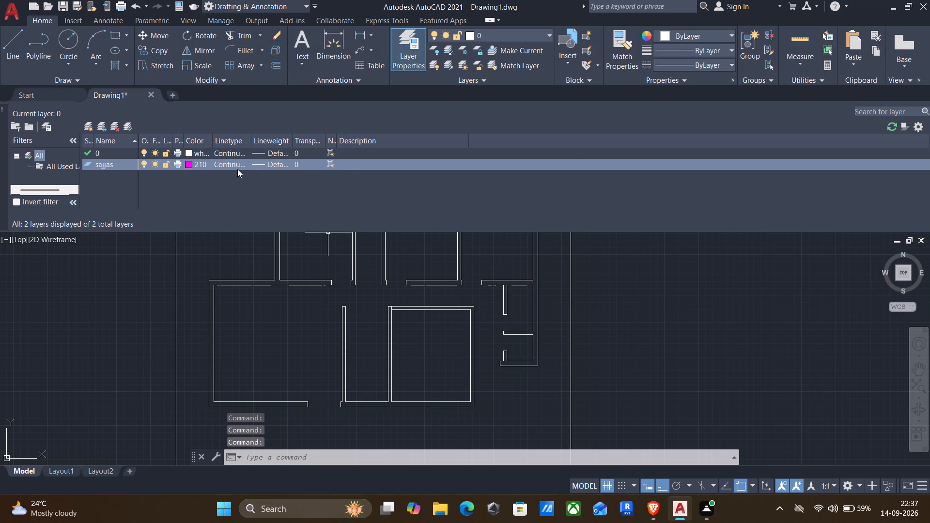
Load the HIDDEN linetype, assign it to the sajjas layer, and close the layer settings.
click(240, 161)
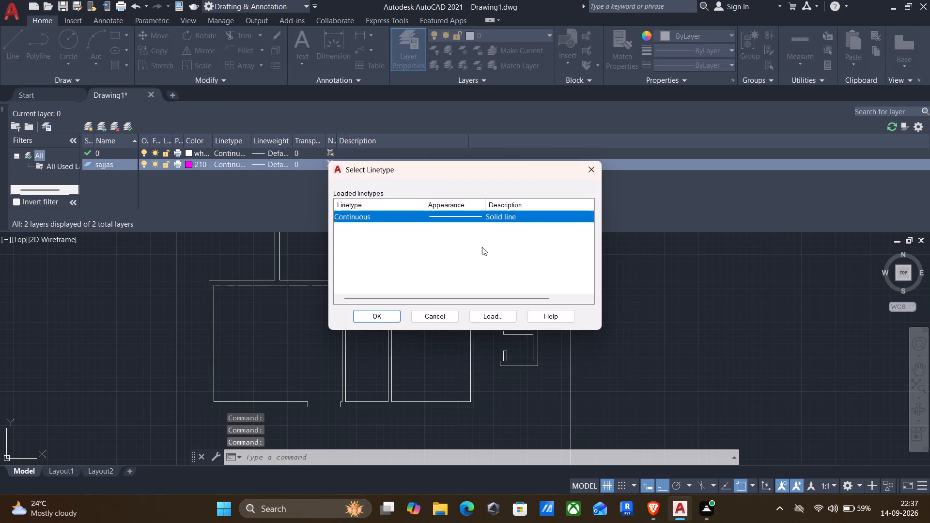
click(496, 313)
scroll(438, 271, down, 4)
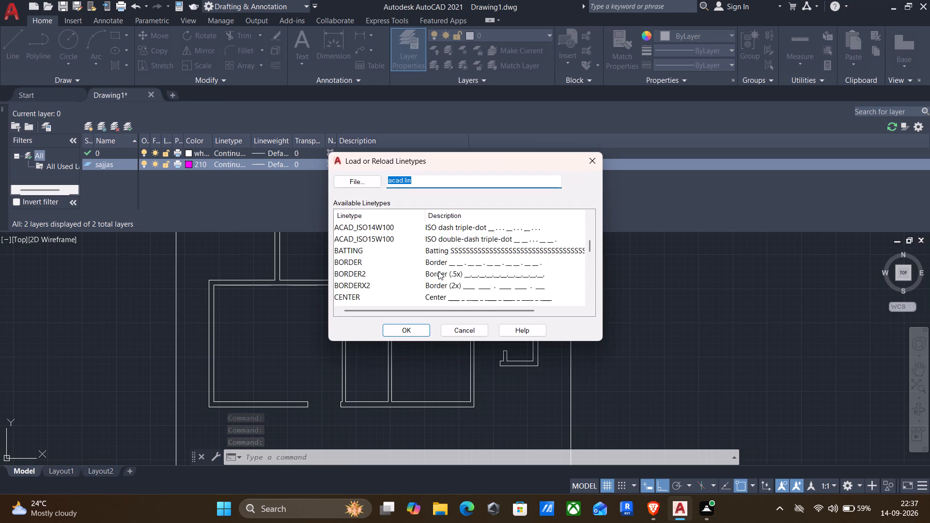
scroll(438, 271, down, 5)
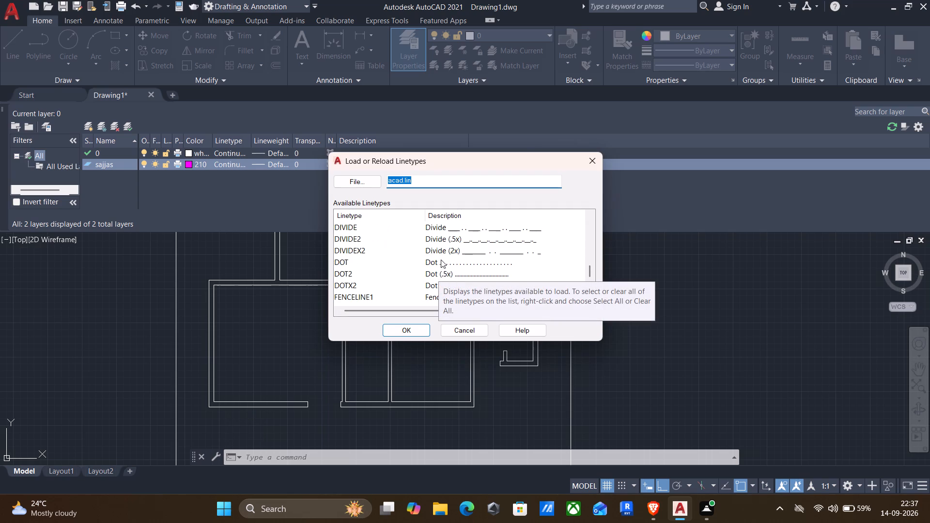
scroll(444, 253, down, 3)
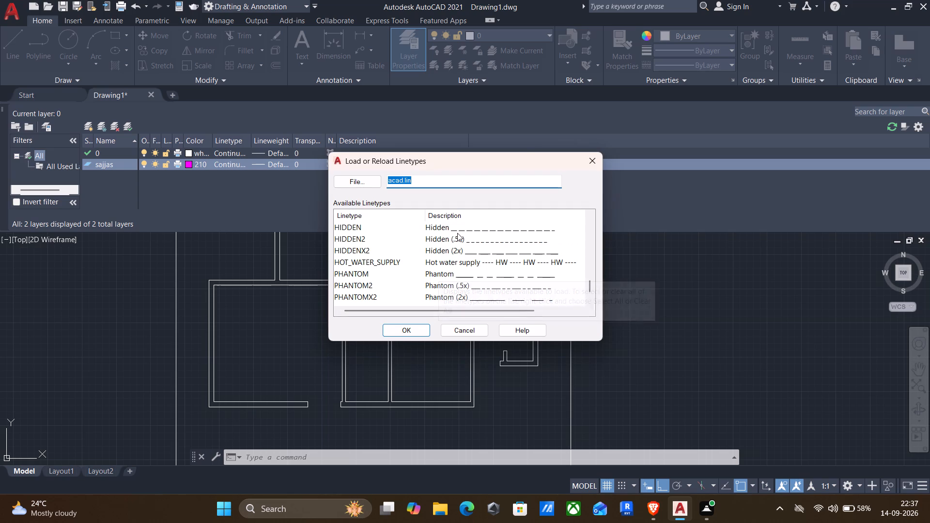
click(452, 228)
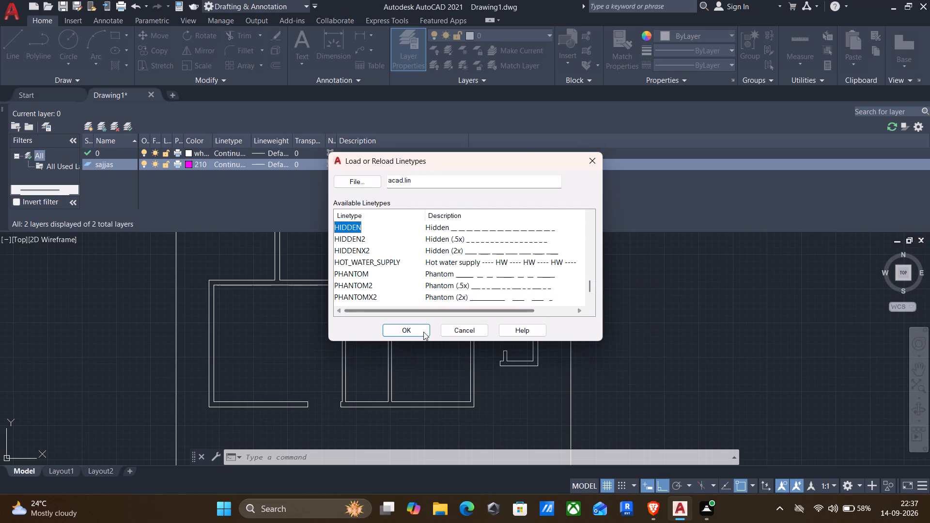
click(421, 334)
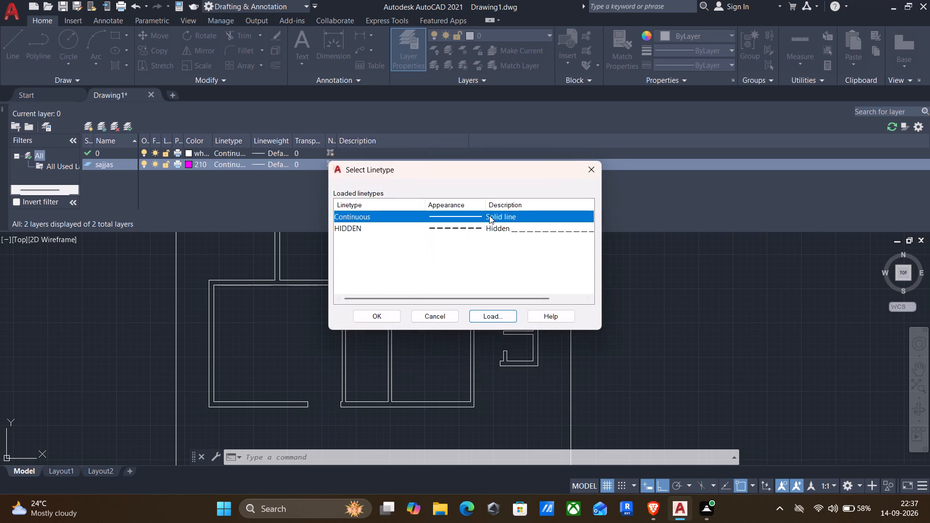
click(480, 228)
click(491, 318)
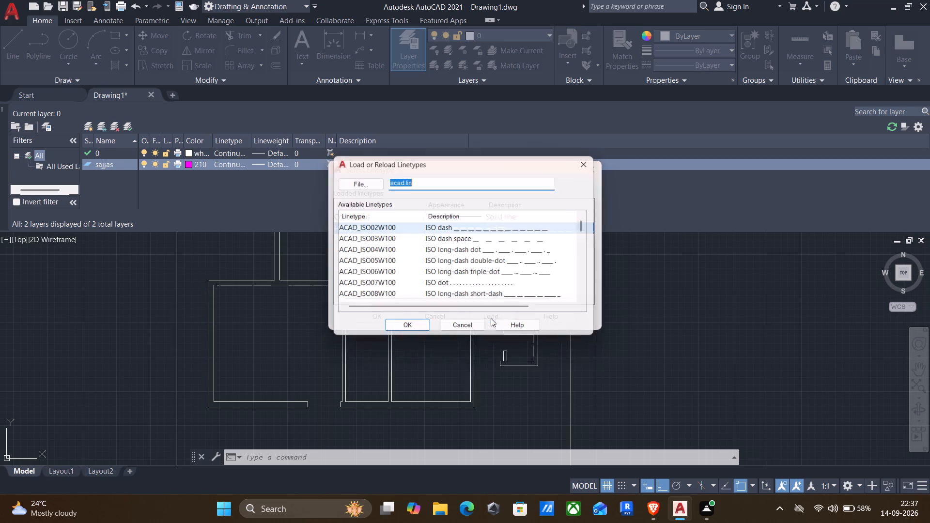
click(591, 165)
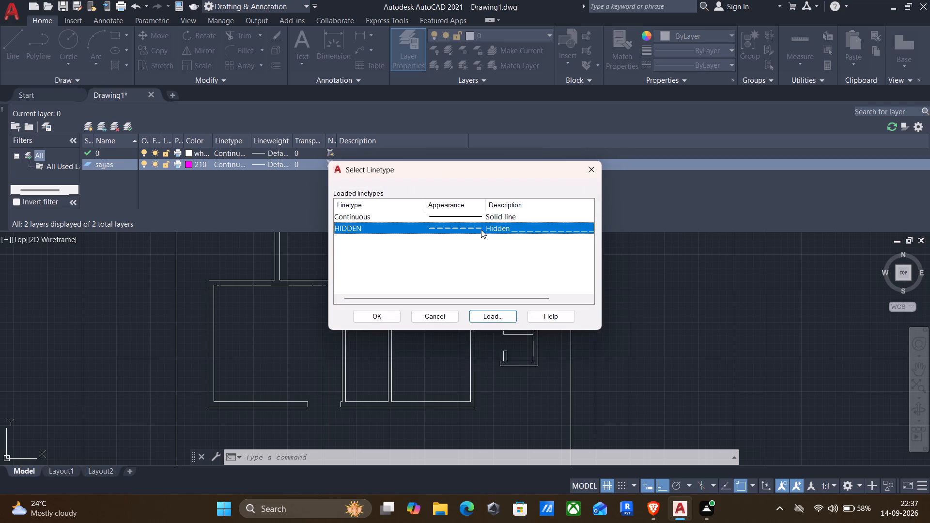
click(377, 315)
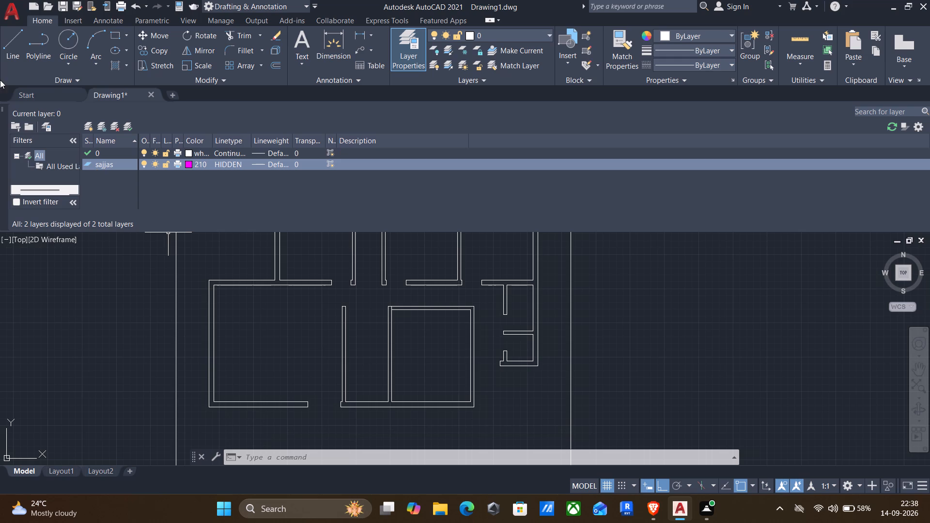
click(3, 109)
Draw a 3' door line northward from the outer corner of the east jamb of the northwest room's south opening.
middle_drag(240, 181, 219, 218)
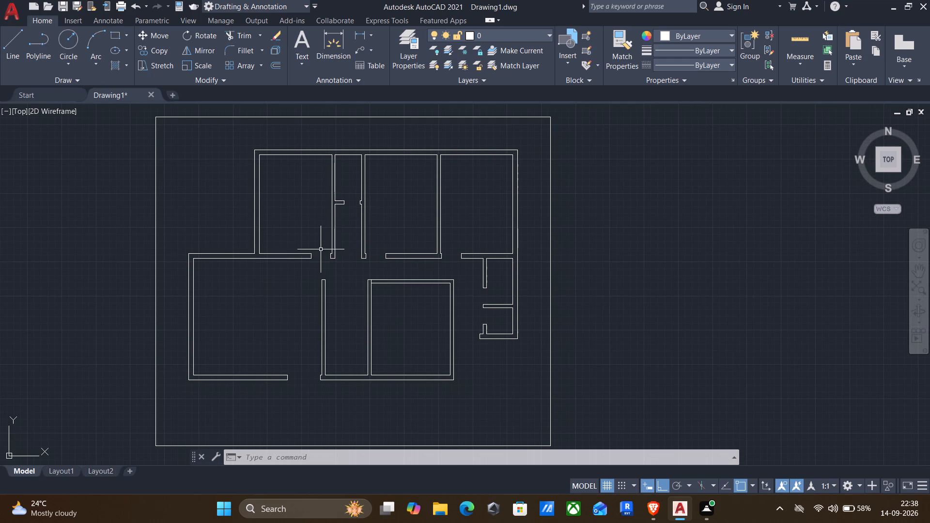
scroll(328, 256, up, 3)
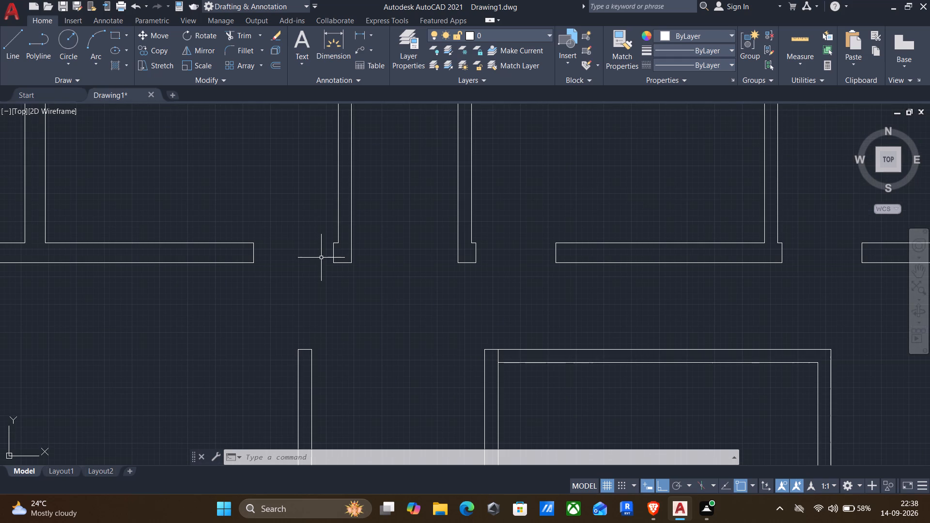
key(l)
key(Return)
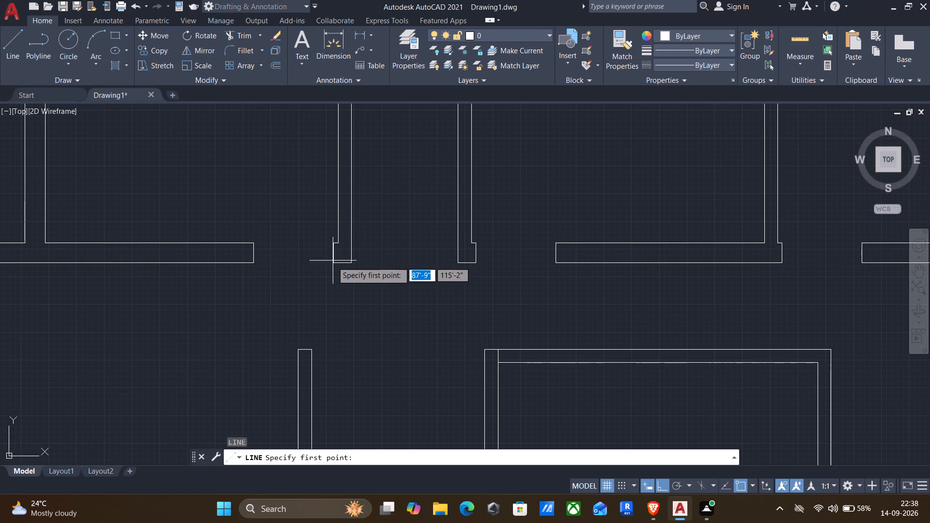
click(330, 264)
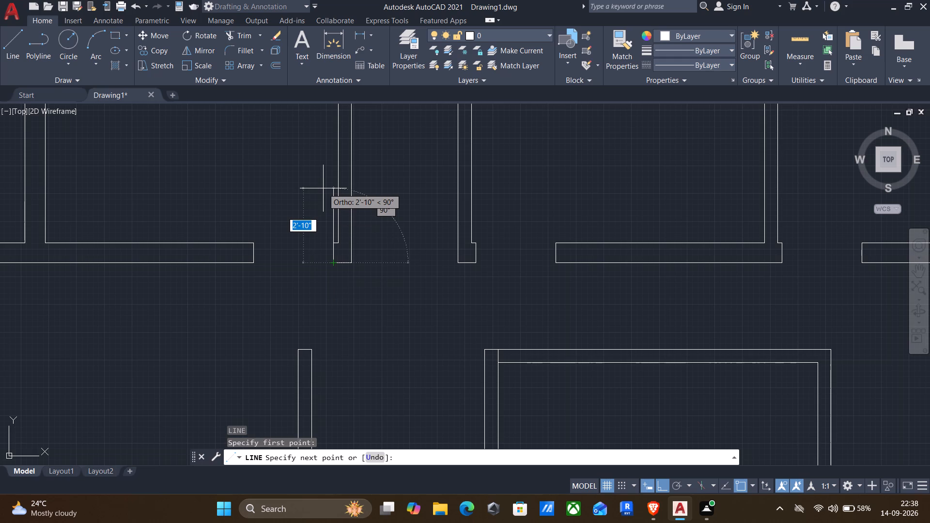
text(3')
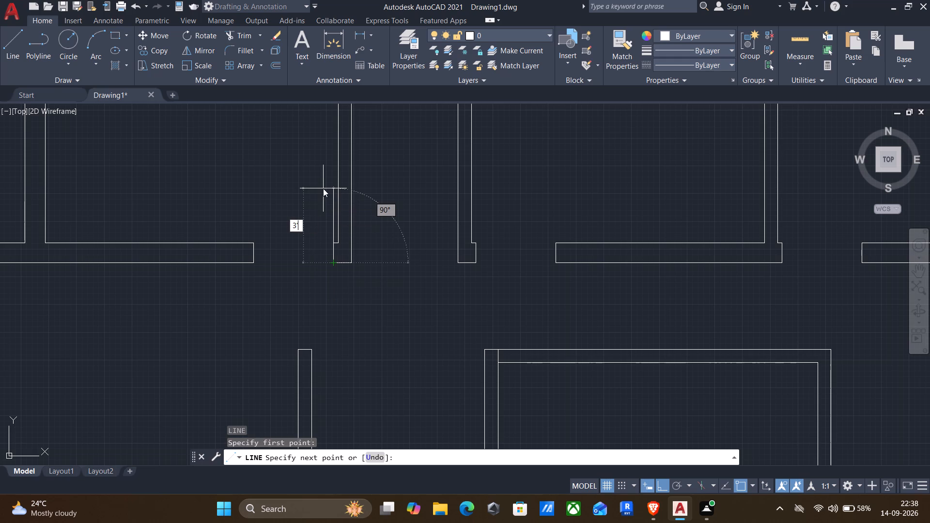
key(Return)
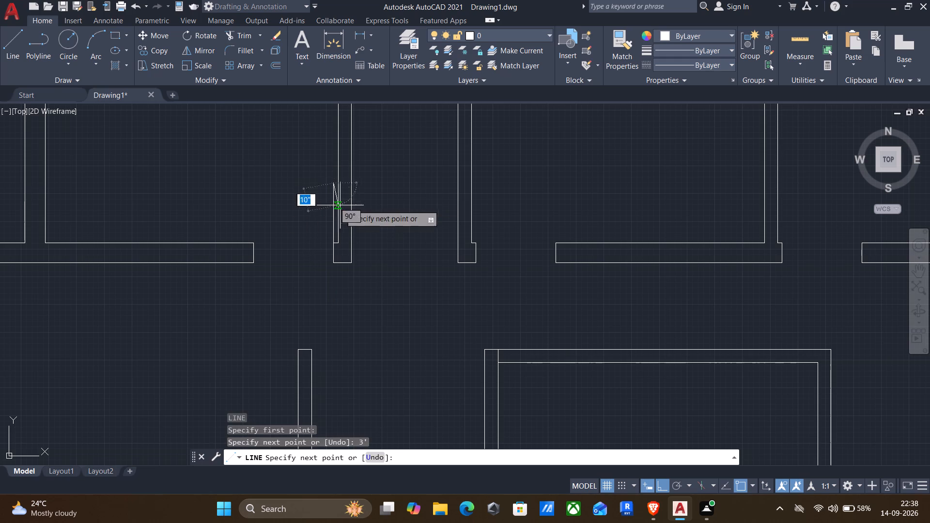
key(Return)
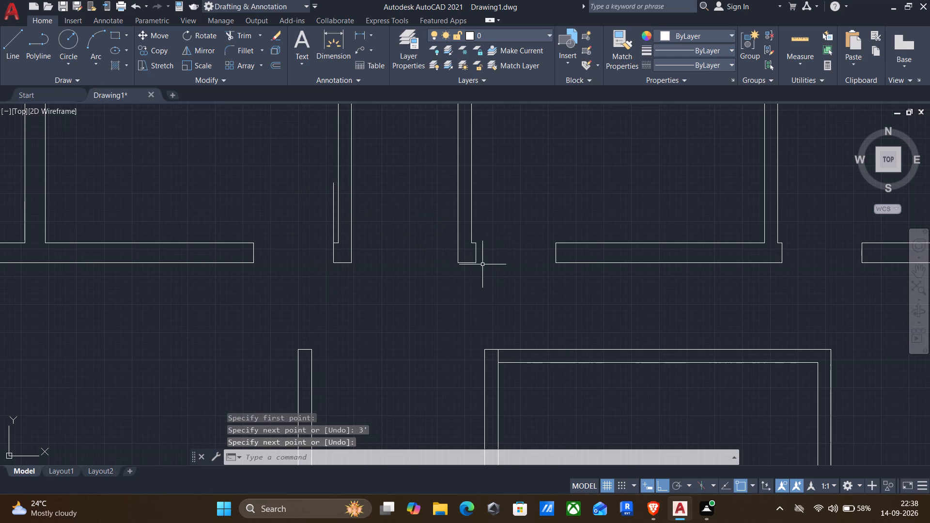
Draw a 3' door line northward from the outer corner of the west jamb of the middle north room's south opening.
key(Return)
click(477, 265)
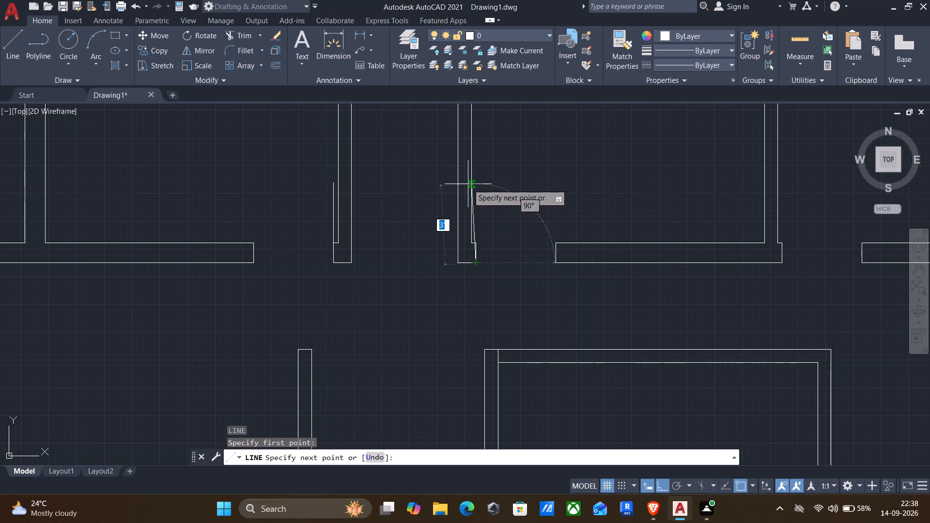
text(3')
key(Return)
key(Return)
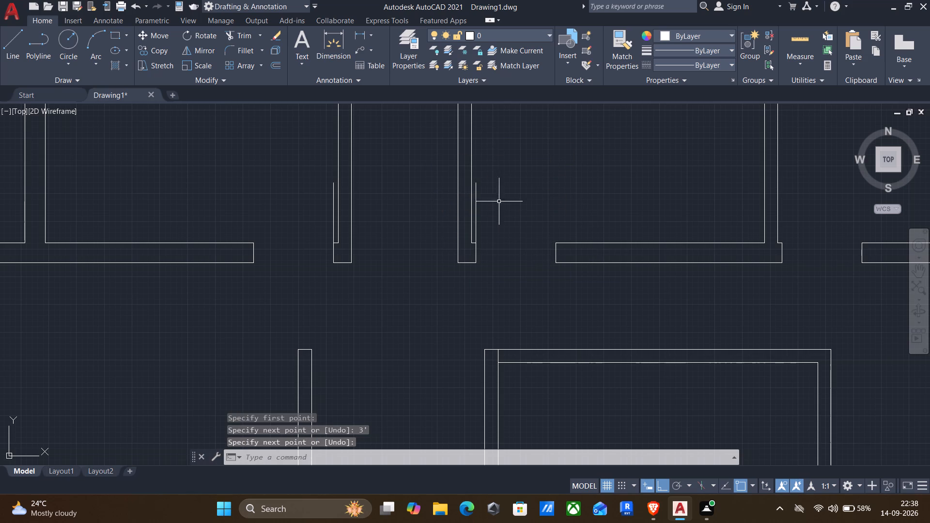
Draw a 2'6" door line northward from the south corner of the short stub on the narrow room's east wall.
middle_drag(481, 228, 428, 249)
scroll(420, 254, down, 1)
middle_drag(403, 229, 360, 301)
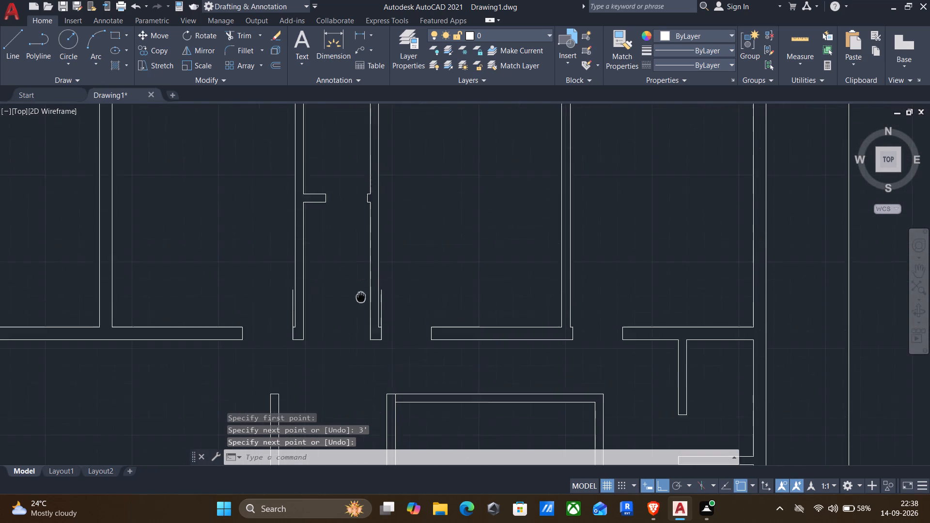
middle_drag(360, 301, 366, 341)
scroll(381, 257, up, 3)
key(Return)
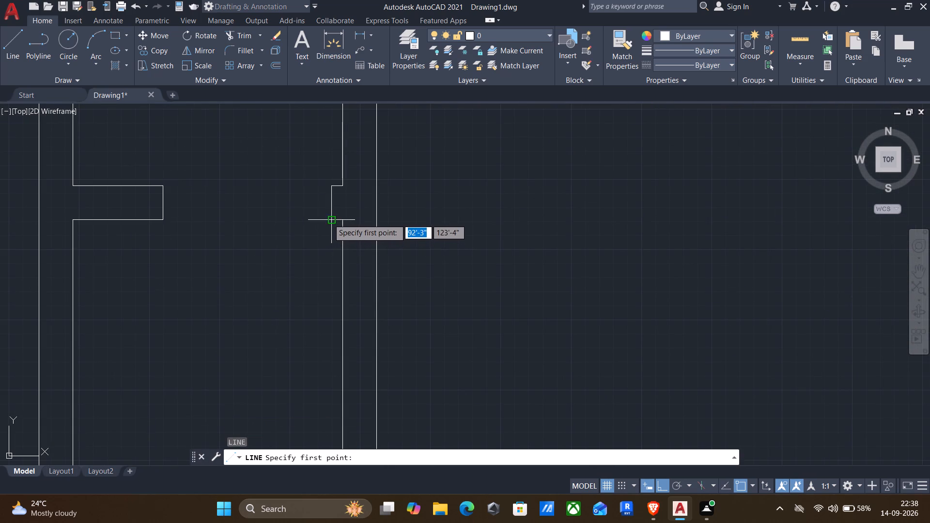
click(331, 219)
text(2')
text(6")
key(Return)
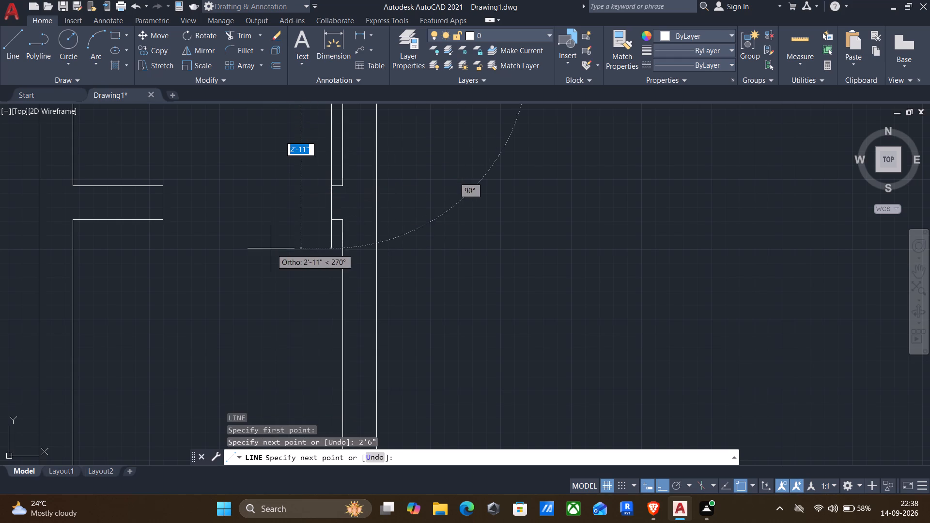
middle_drag(291, 212, 238, 221)
key(Return)
Draw a 3' door line northward from the outer corner of the west jamb of the northeast room's south opening.
scroll(245, 216, down, 1)
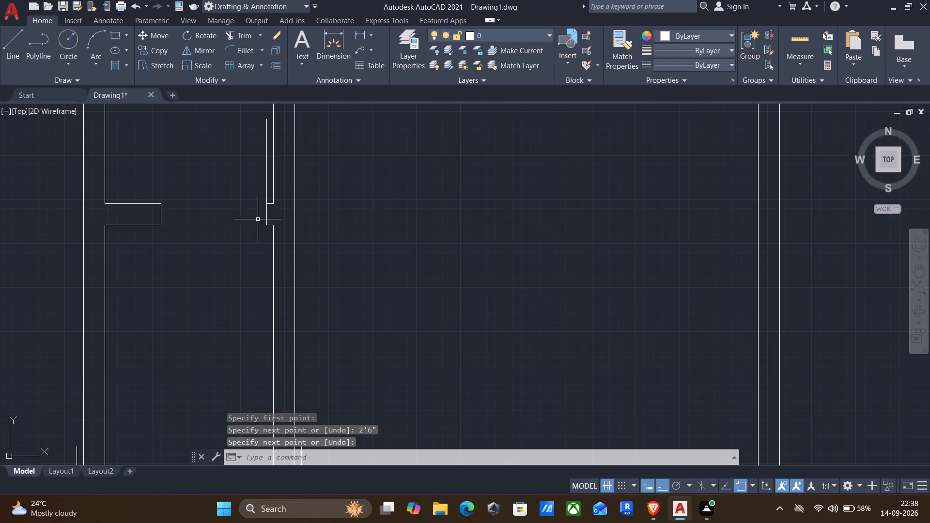
scroll(269, 215, up, 3)
scroll(251, 197, down, 5)
middle_drag(362, 270, 362, 270)
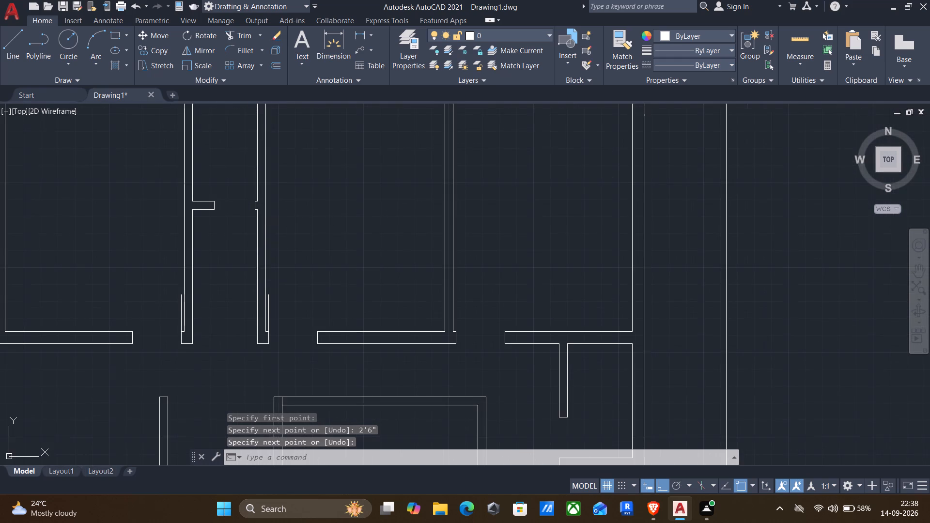
middle_drag(362, 270, 357, 241)
key(Return)
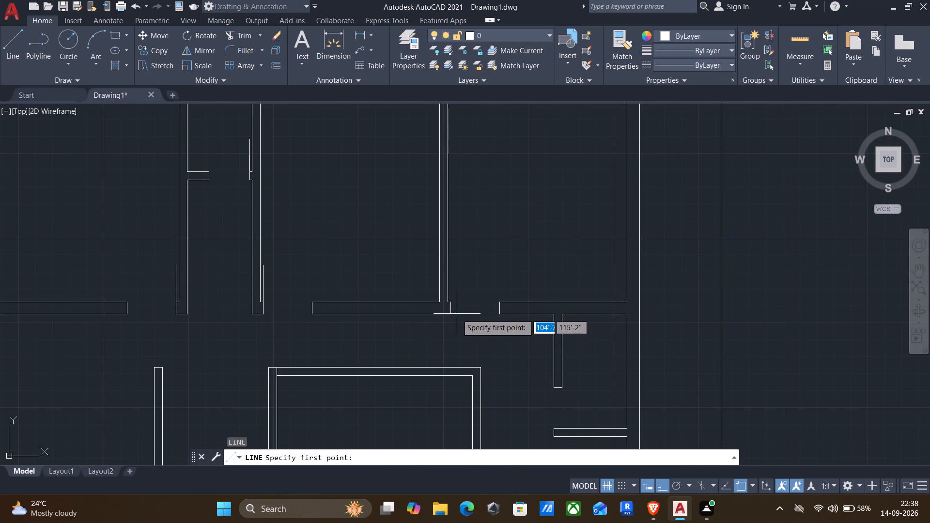
click(451, 316)
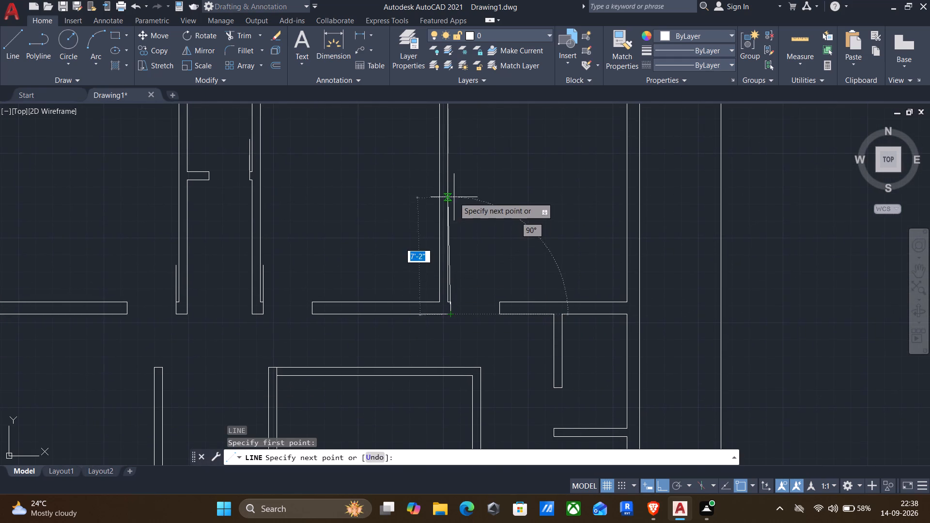
text(3')
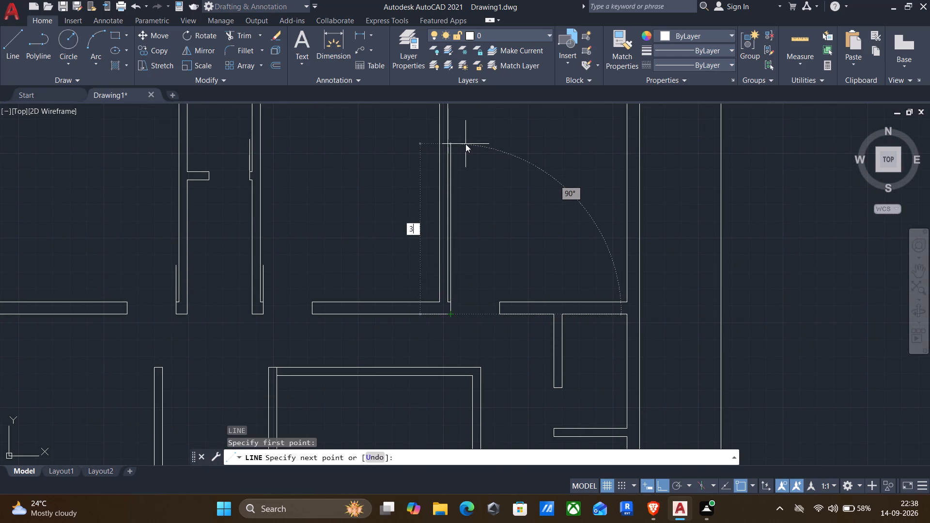
key(Return)
key(Return)
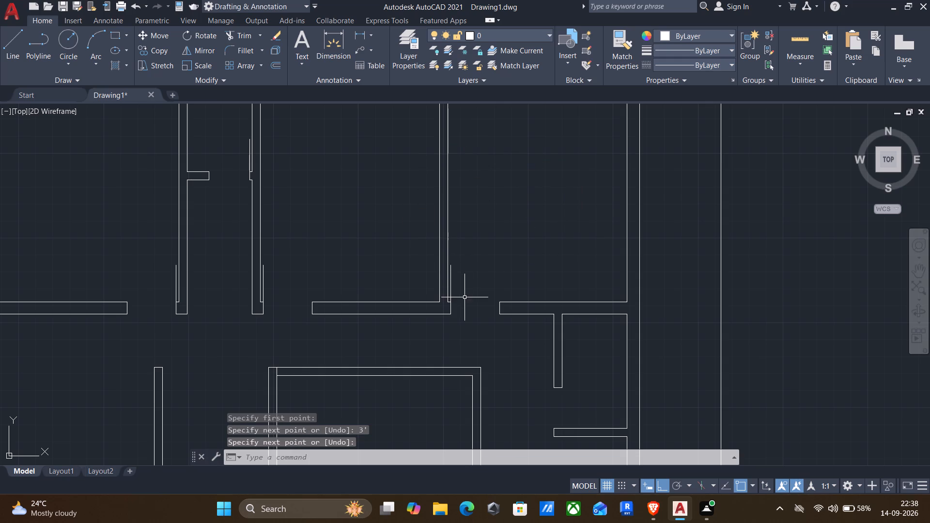
Draw a 2'6" door line eastward from the northwest corner of the partition between the two small east rooms.
middle_drag(465, 298, 542, 235)
middle_drag(530, 257, 535, 249)
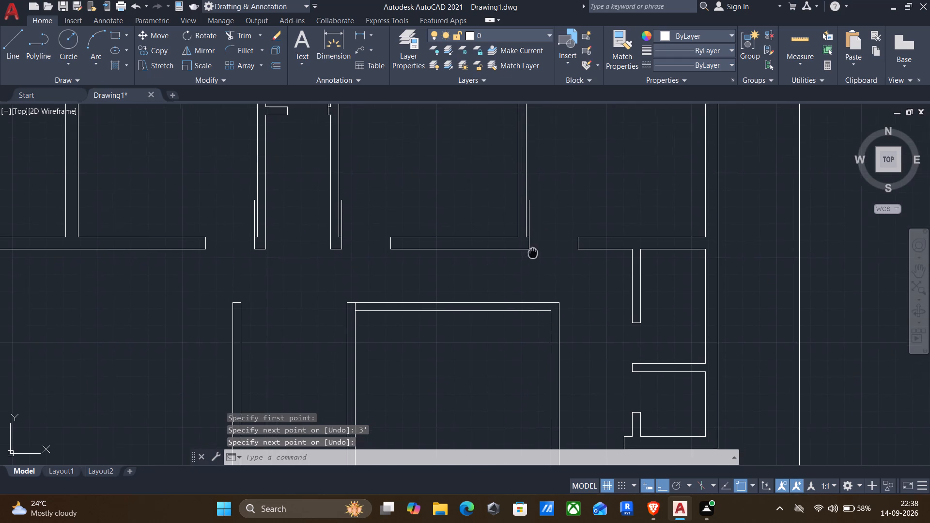
middle_drag(535, 249, 551, 184)
scroll(549, 186, down, 2)
scroll(594, 217, up, 4)
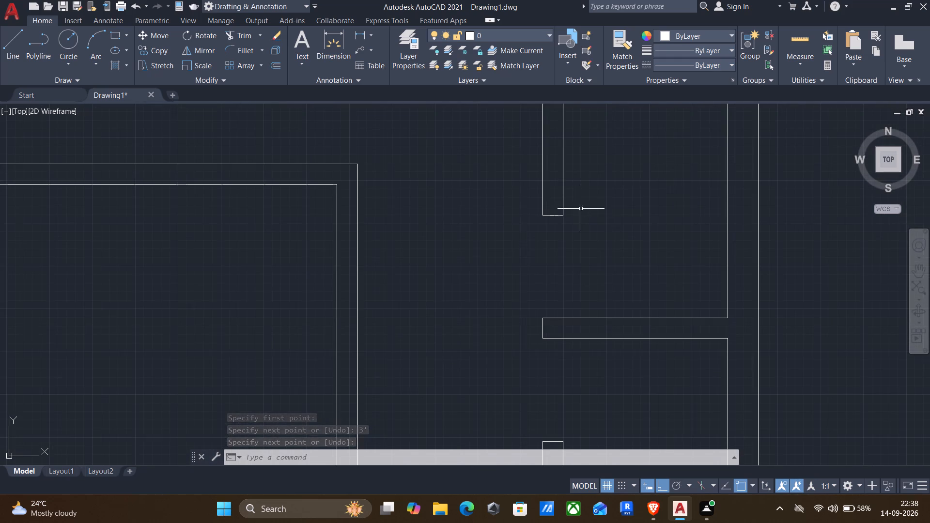
key(Return)
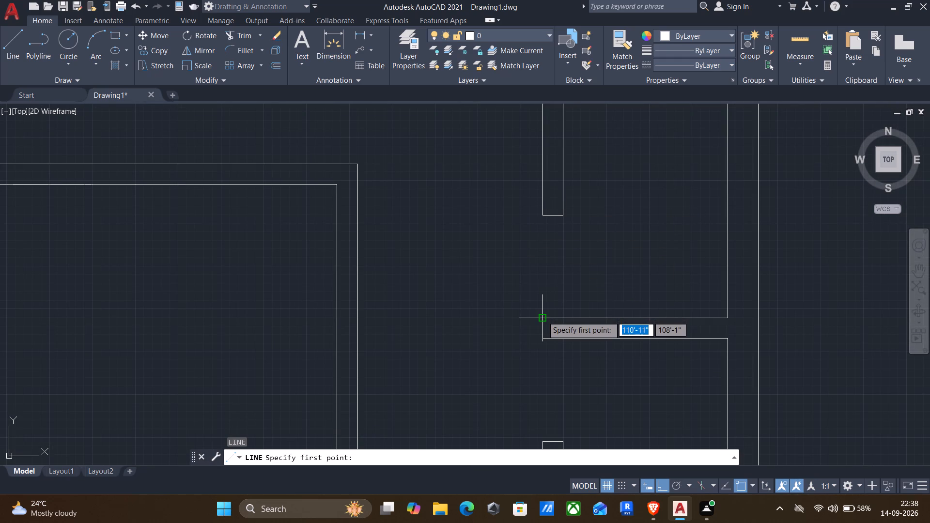
click(542, 316)
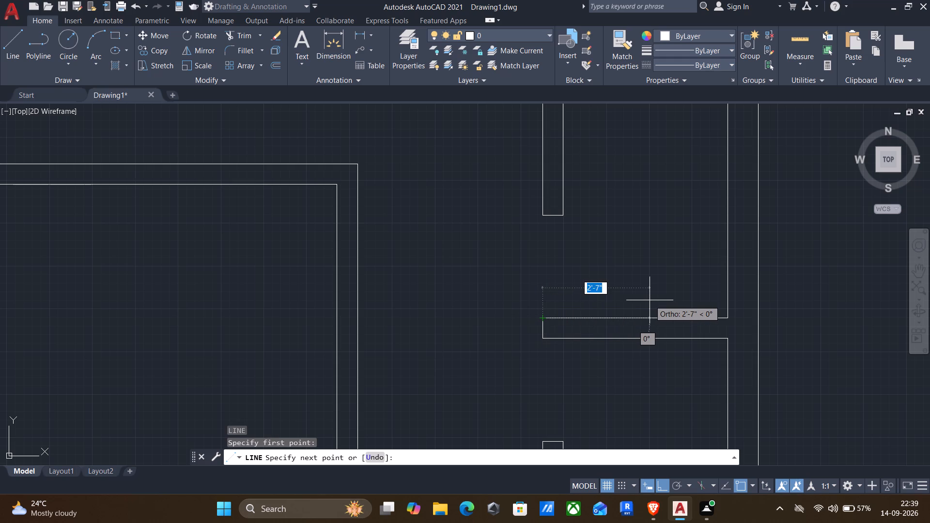
key(2)
key(apostrophe)
key(6)
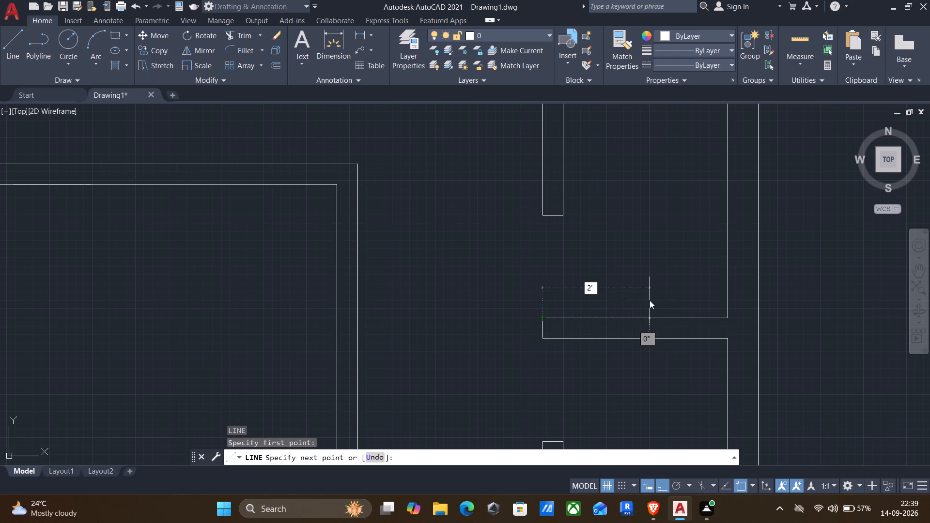
key(shift+quotedbl)
key(Return)
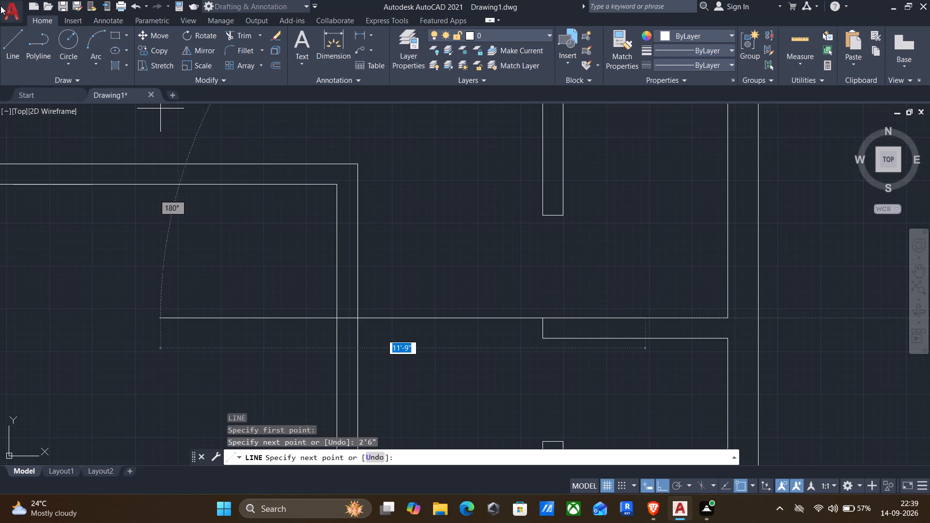
With Ortho off, draw a three-point arc from the door line's east end through the opposite jamb's west corner, ending southwest of the opening.
click(92, 39)
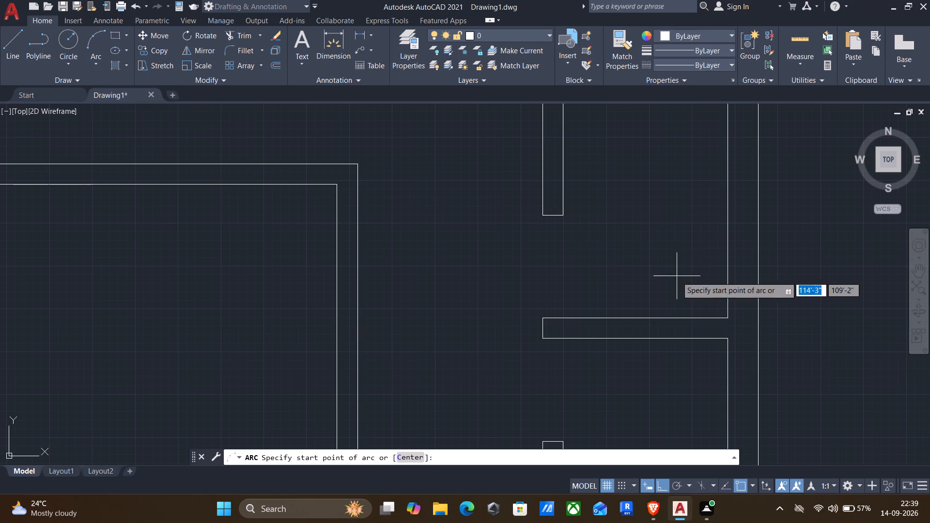
click(651, 320)
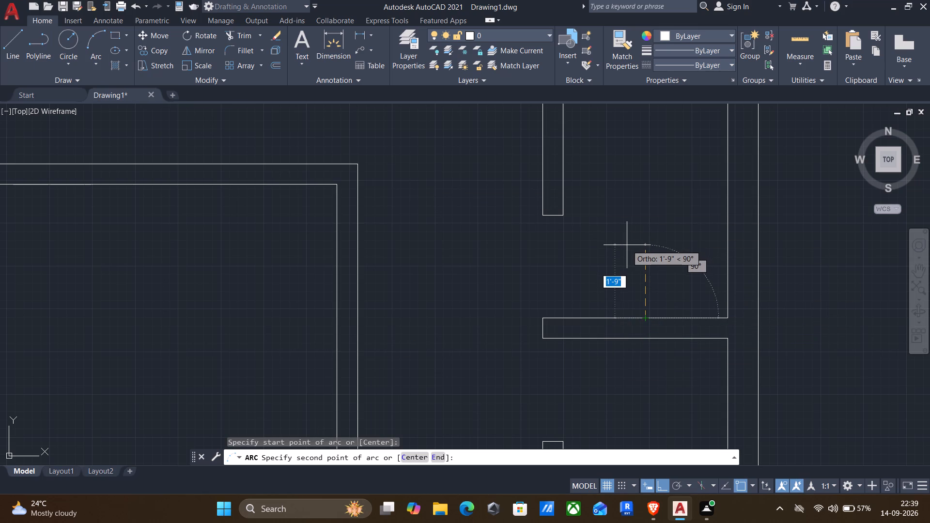
key(F8)
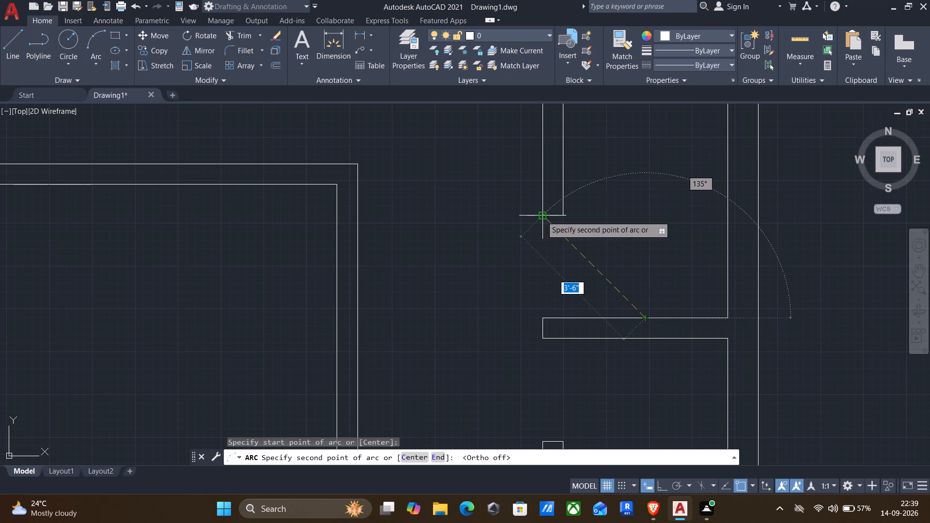
click(542, 216)
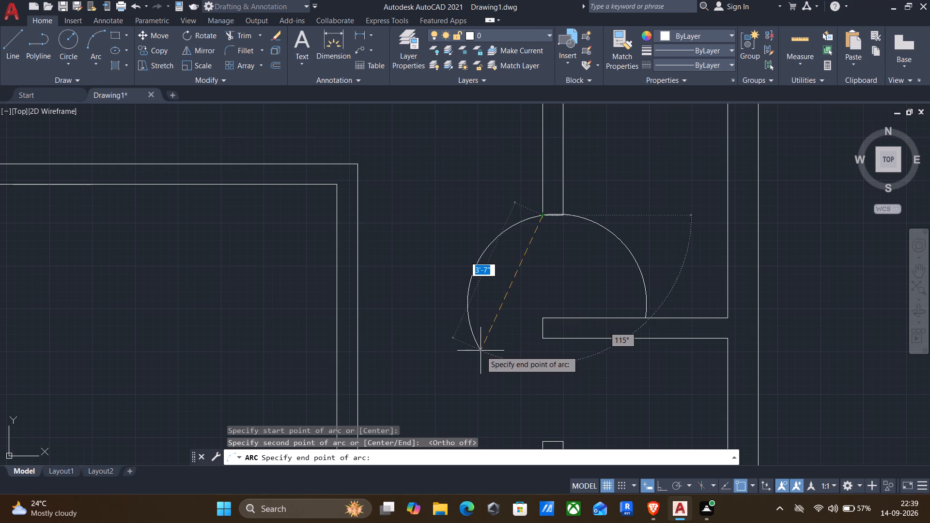
click(471, 373)
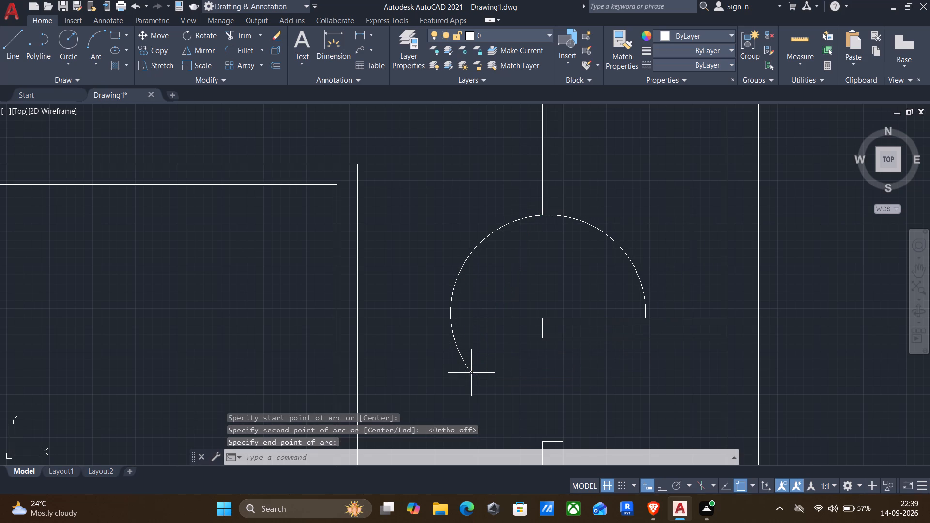
Trim away the excess part of the arc west of the opening, leaving only the door swing.
key(t)
key(r)
key(Return)
drag(495, 267, 484, 216)
scroll(496, 267, down, 1)
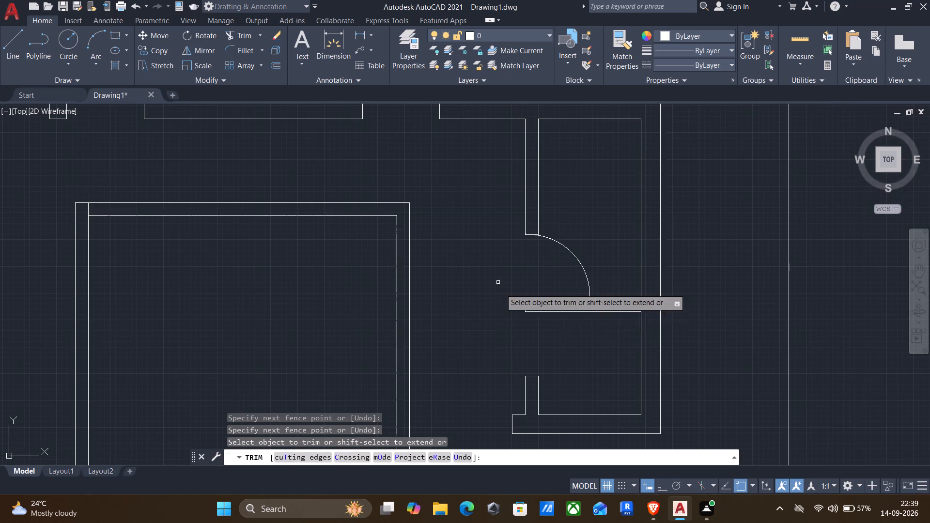
key(Escape)
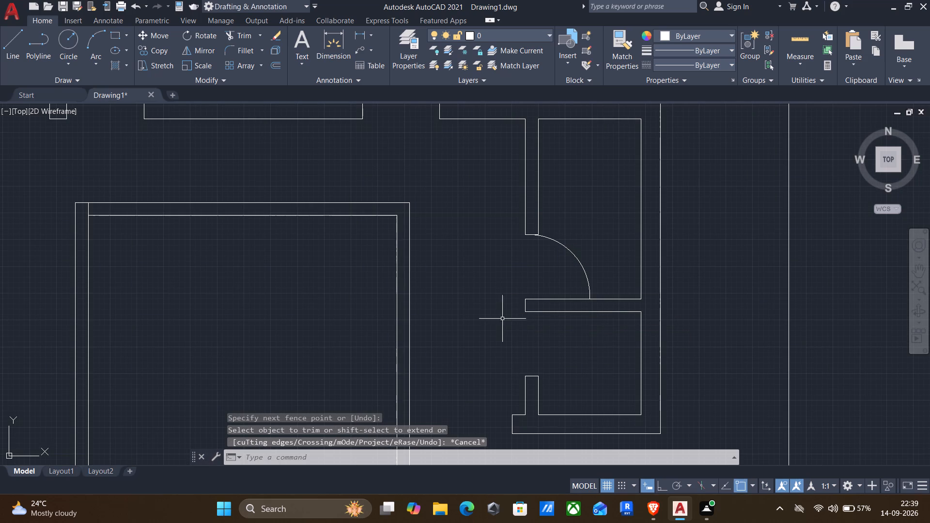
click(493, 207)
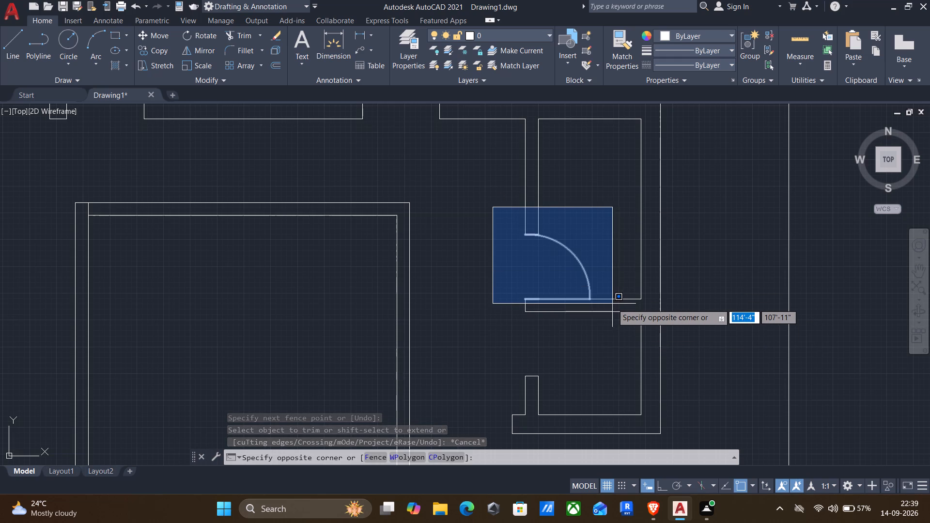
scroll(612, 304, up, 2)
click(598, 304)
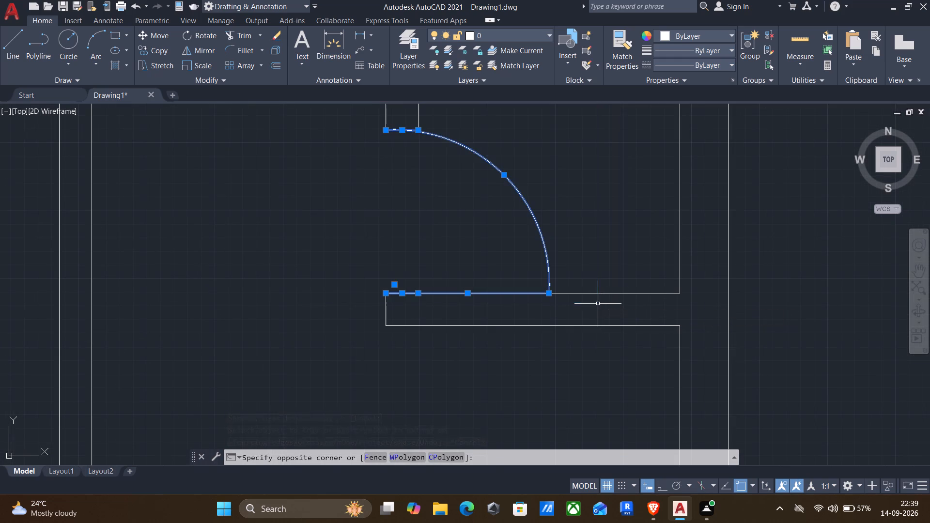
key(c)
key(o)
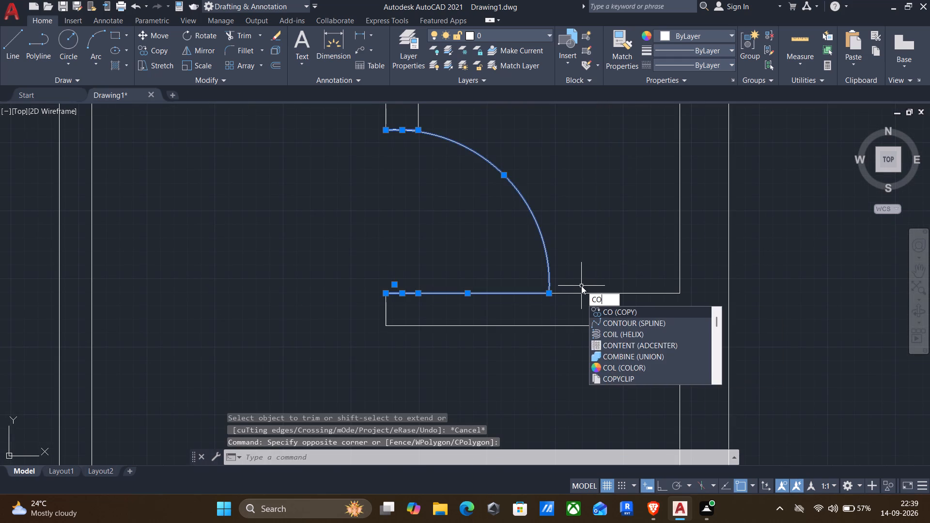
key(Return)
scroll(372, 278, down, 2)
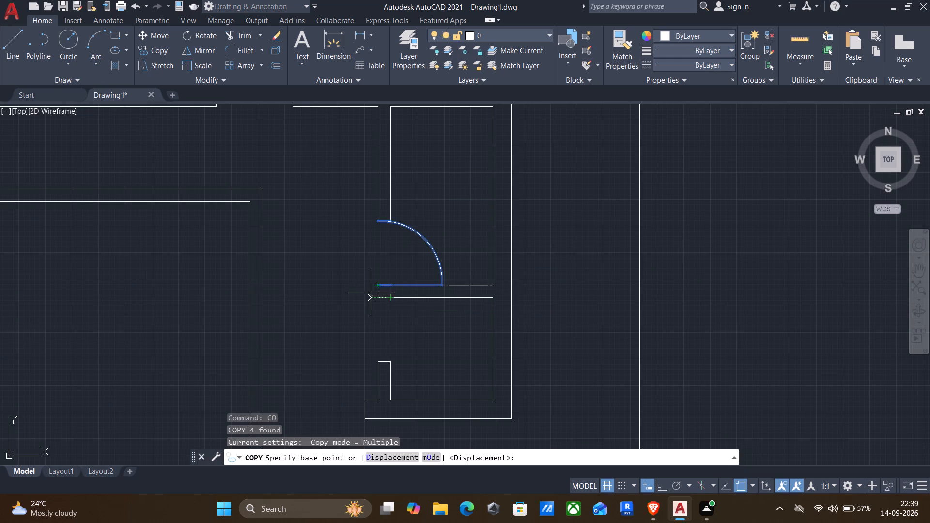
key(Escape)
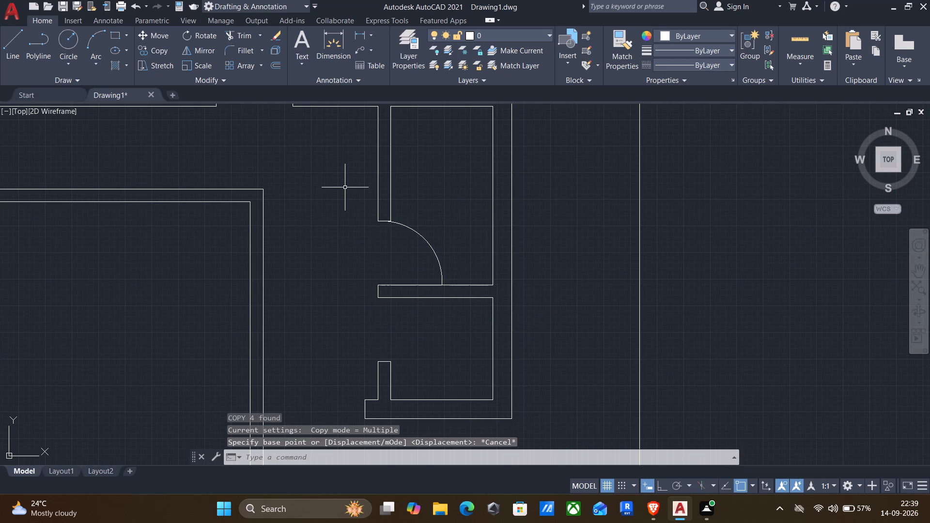
Mirror the door line and swing arc about the partition's horizontal centerline with Ortho on, keeping the source objects.
click(345, 181)
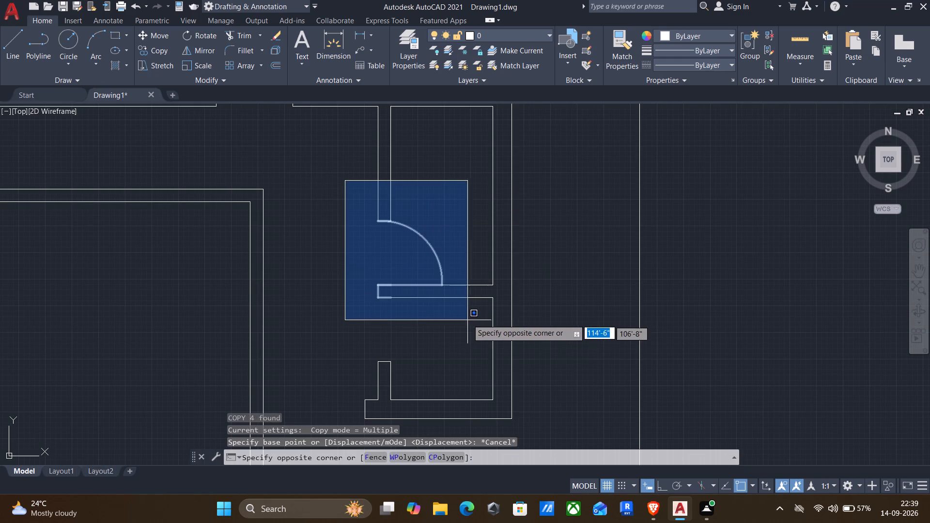
click(460, 294)
text(mi)
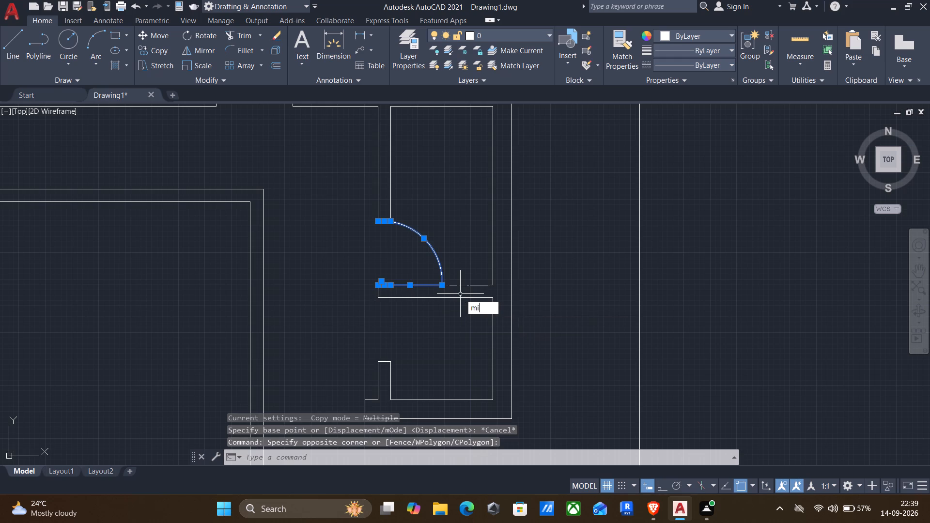
key(Return)
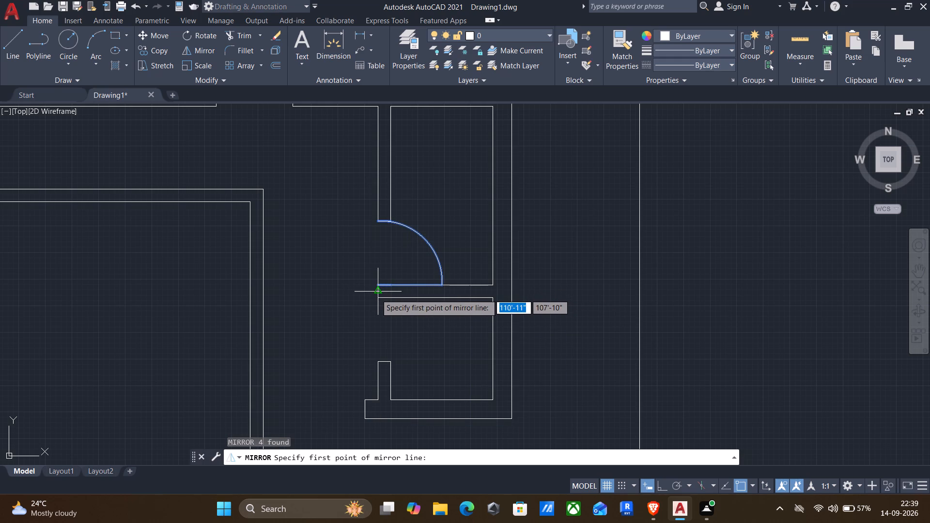
click(376, 294)
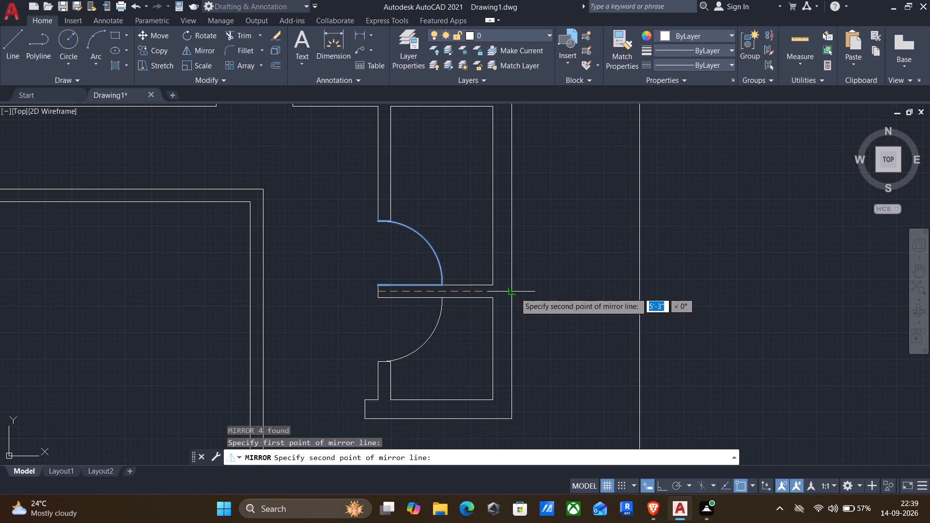
key(F8)
click(590, 289)
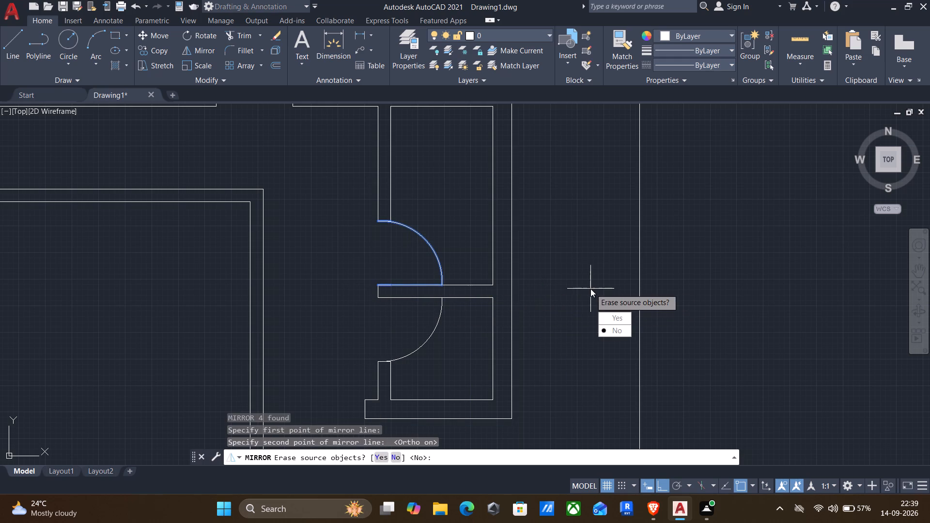
key(Return)
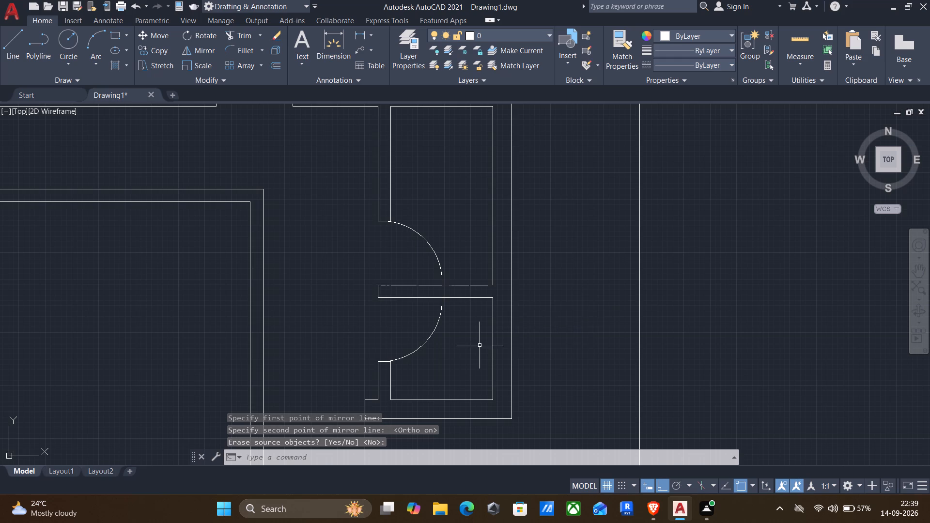
Offset the mirrored door line in the southern small east room 1" to the south.
key(o)
key(Return)
drag(408, 300, 408, 311)
click(409, 332)
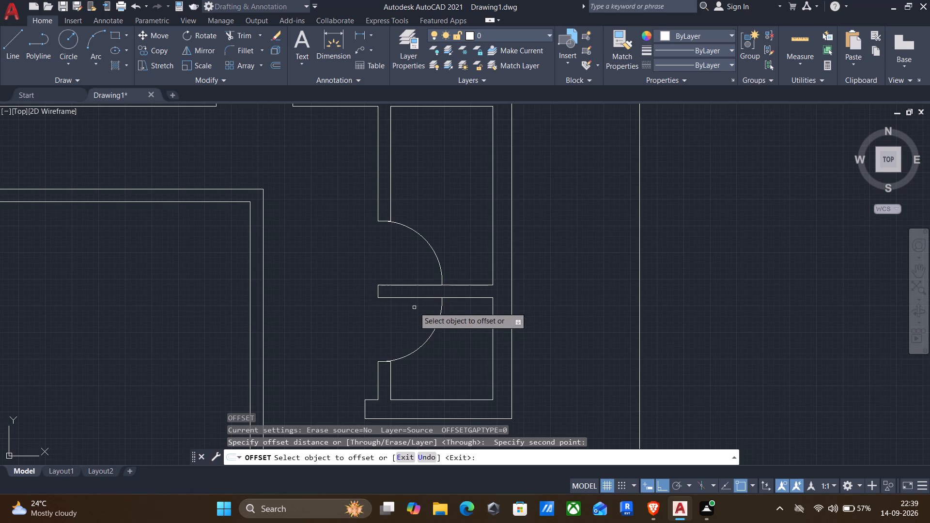
click(412, 297)
key(1)
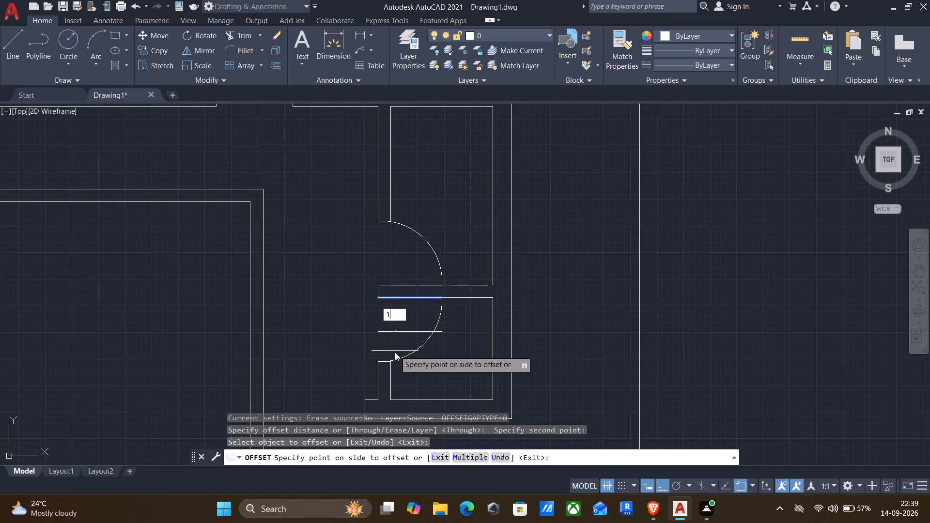
key(shift+quotedbl)
key(Return)
Offset the door line in the northern small east room 1" to the north.
click(405, 283)
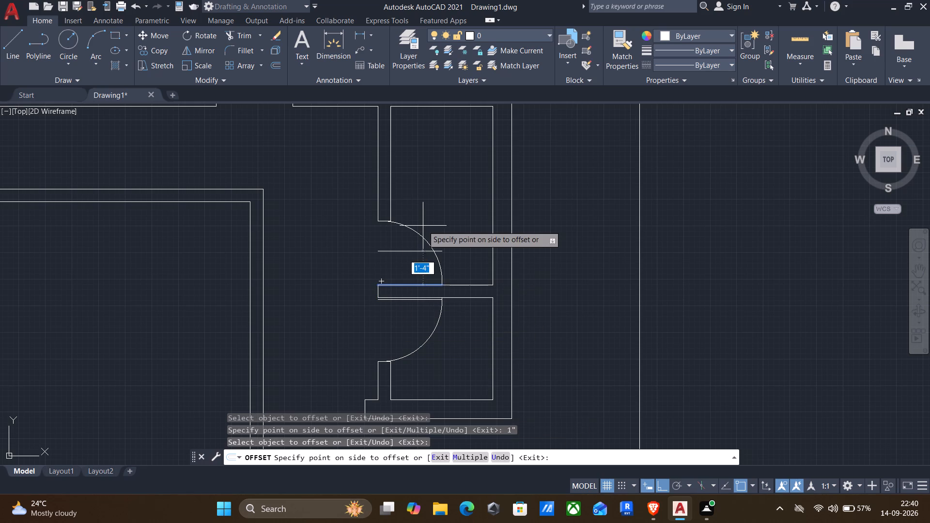
key(1)
key(shift+quotedbl)
key(Return)
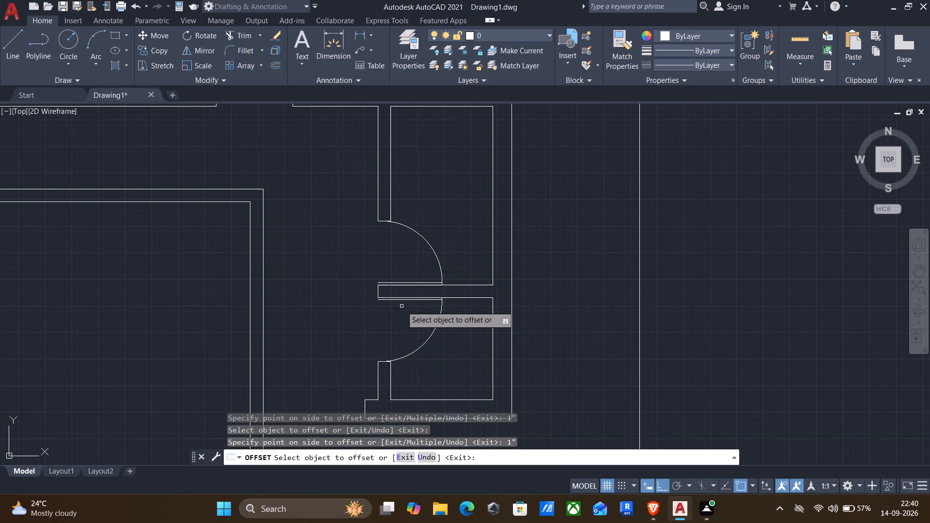
key(Escape)
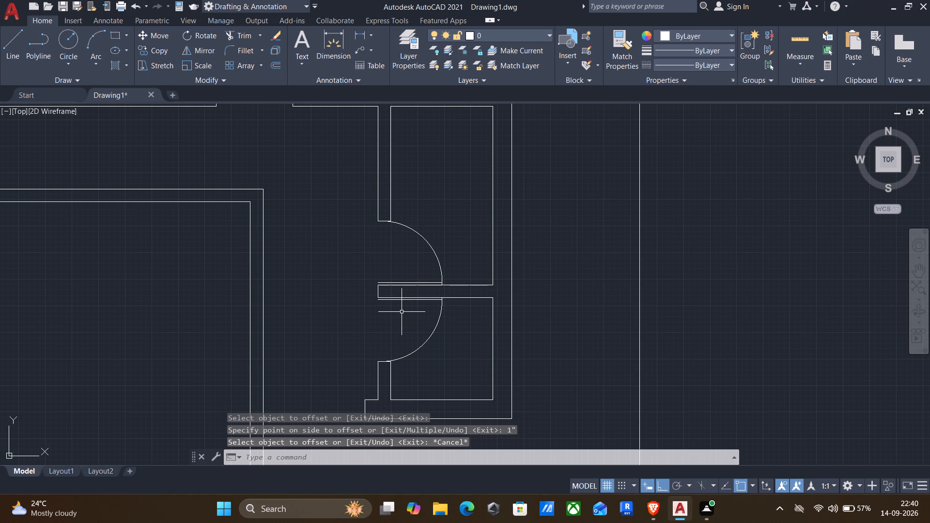
Draw short lines joining the west ends of both offset door lines to the partition end, closing the two door leaves.
key(l)
key(Return)
scroll(383, 300, up, 3)
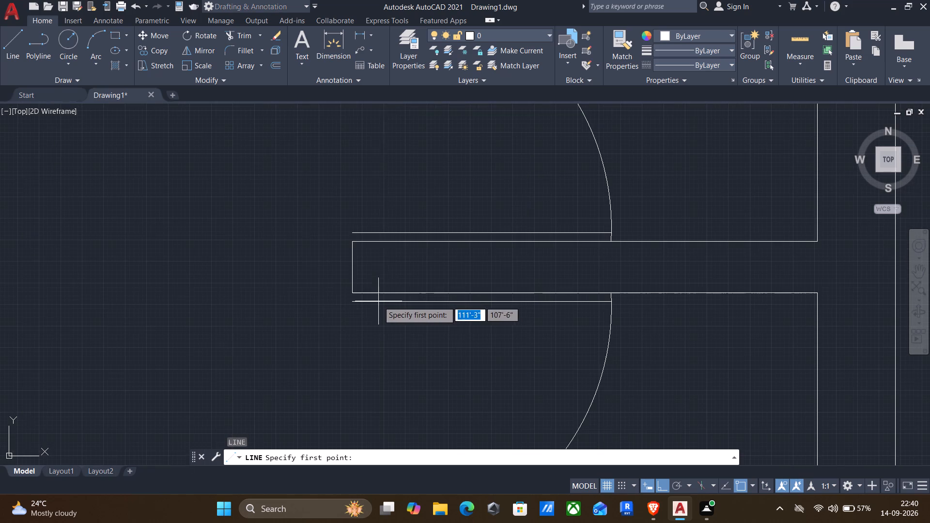
scroll(334, 305, up, 2)
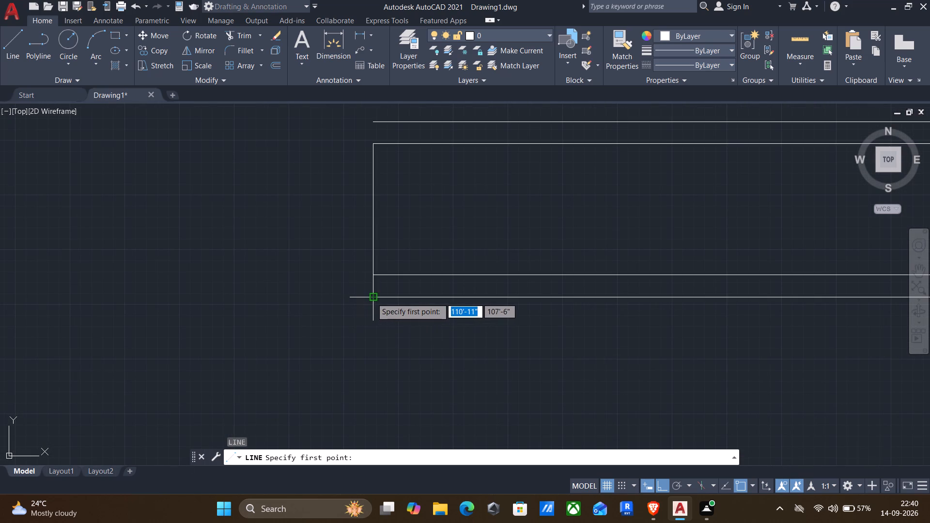
click(372, 298)
click(372, 277)
key(Return)
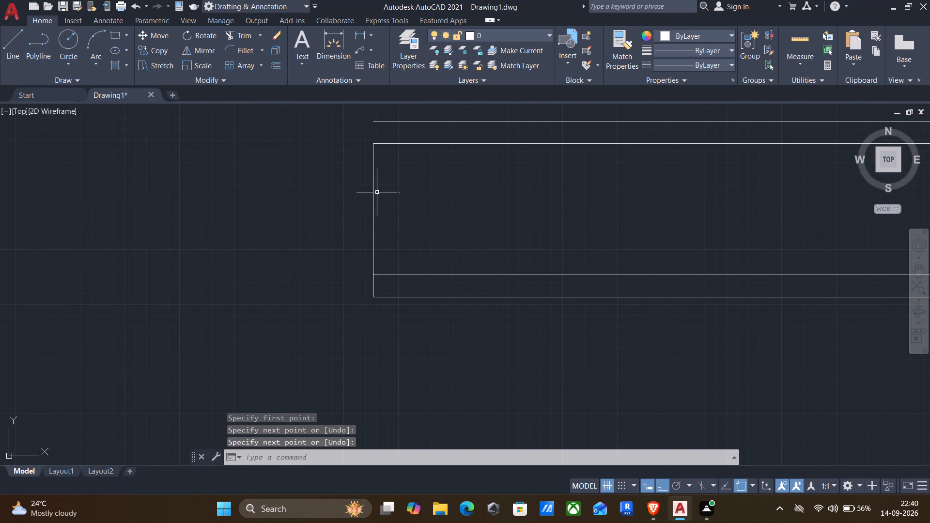
key(Return)
click(369, 124)
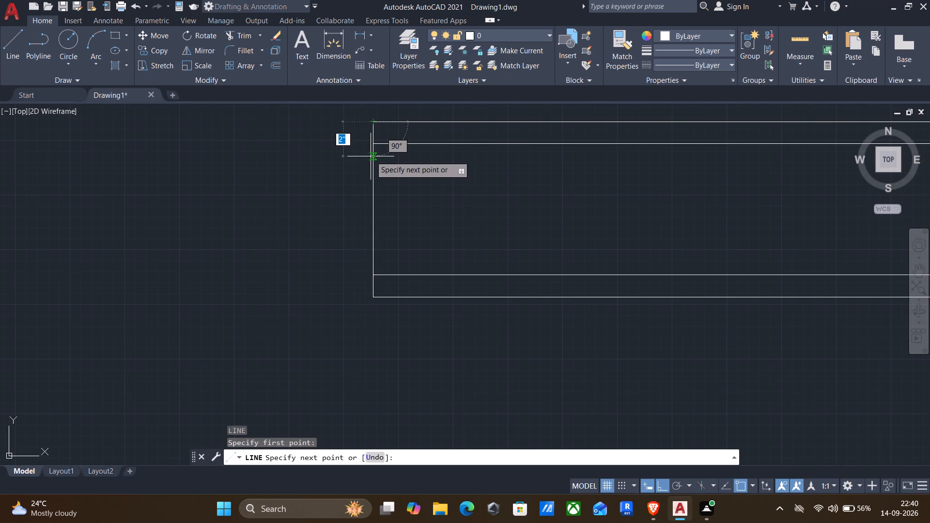
click(373, 150)
key(Return)
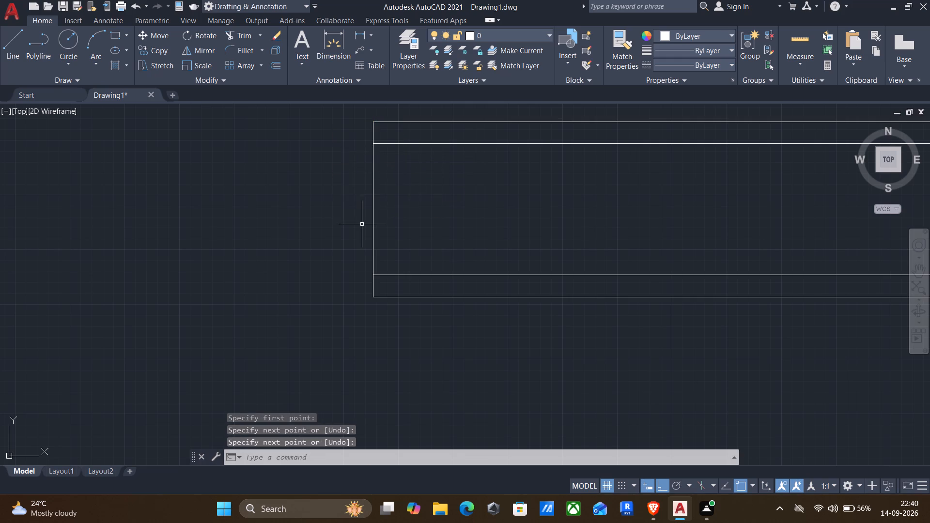
Draw a three-point arc from the northwest room's door line north end through the opposite jamb's south corner, ending southeast with Ortho off.
scroll(362, 226, down, 5)
middle_drag(364, 282, 439, 271)
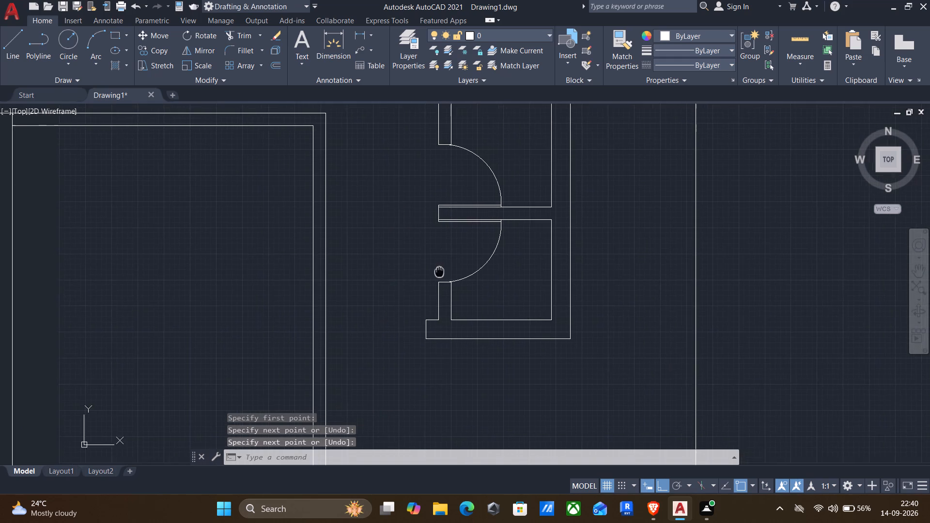
middle_drag(439, 271, 440, 270)
scroll(422, 271, down, 2)
middle_drag(395, 302, 631, 341)
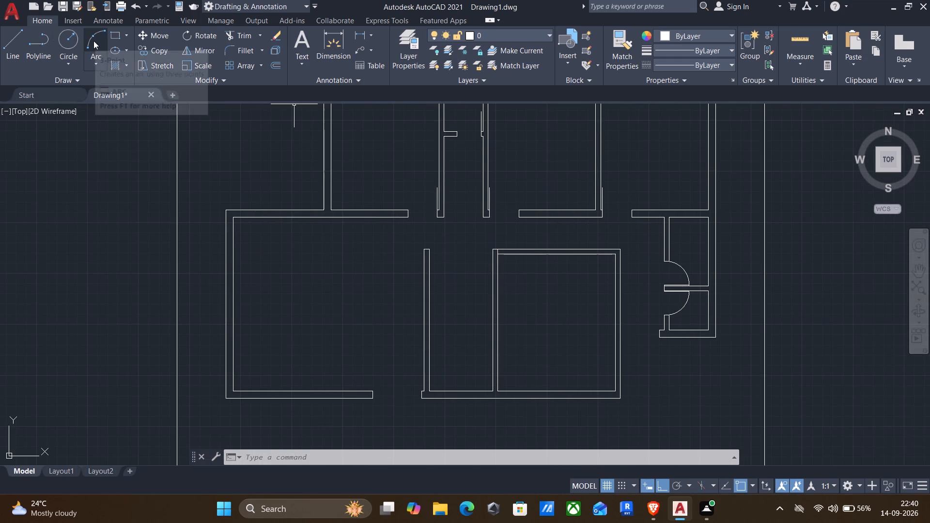
click(93, 41)
scroll(420, 175, up, 2)
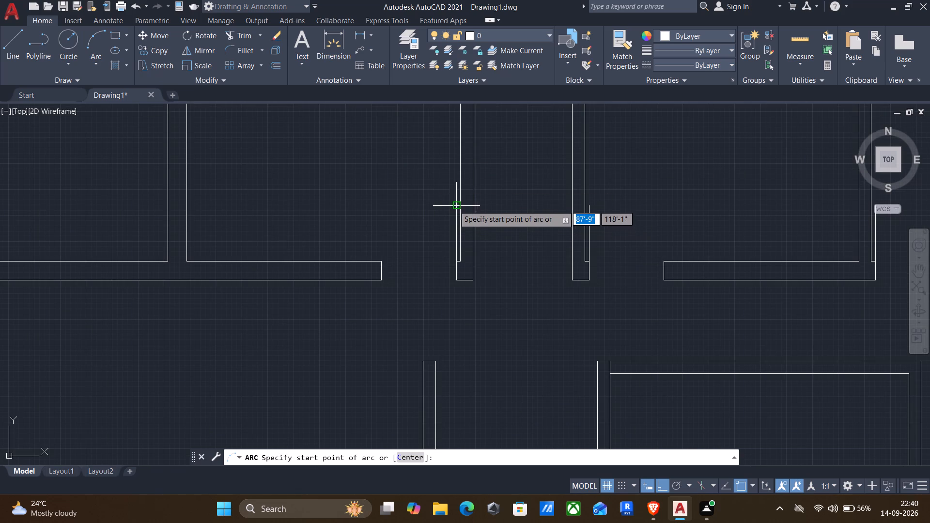
click(455, 204)
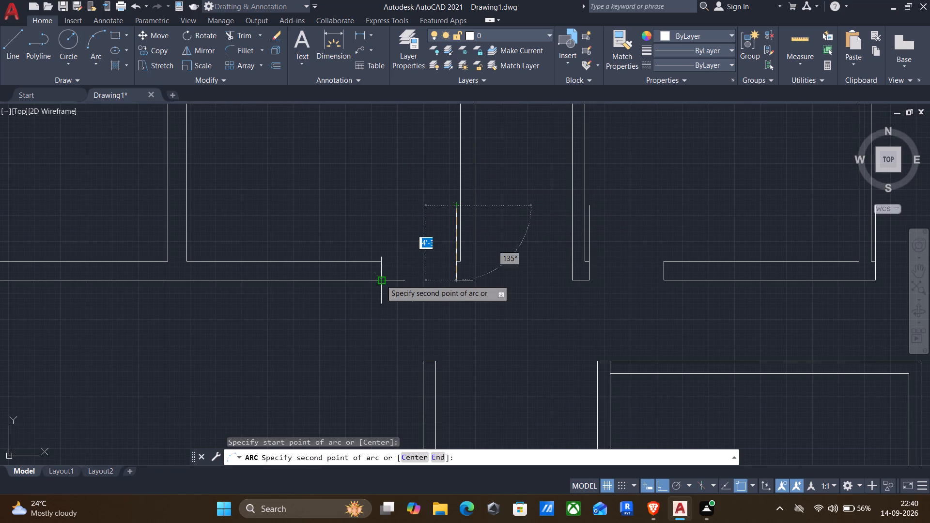
click(381, 279)
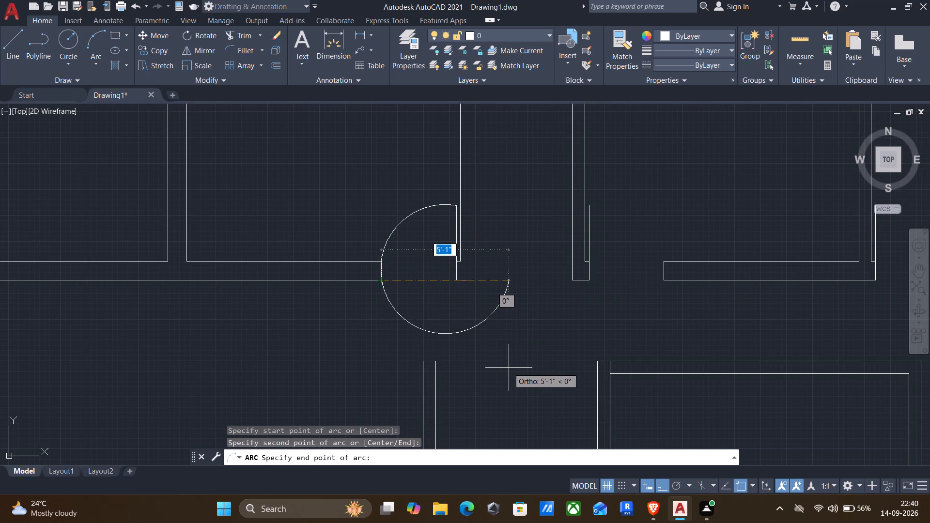
key(F8)
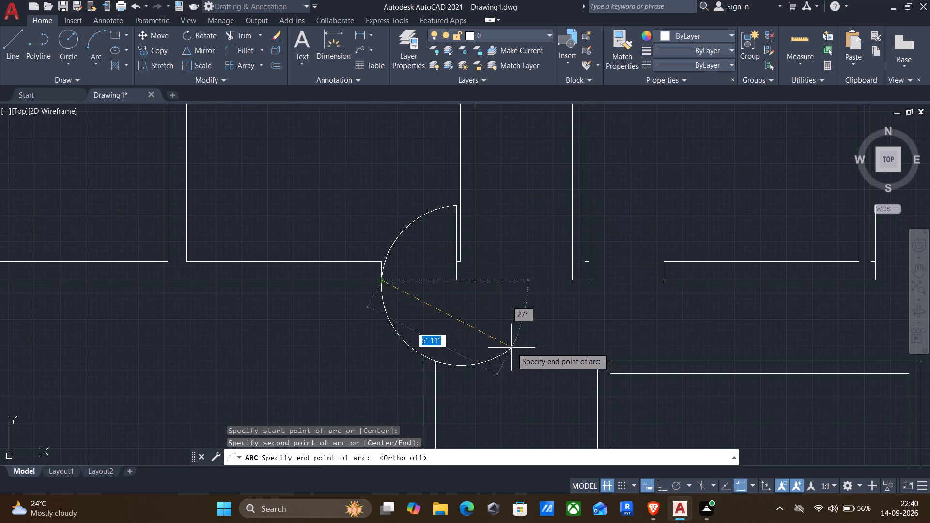
click(500, 317)
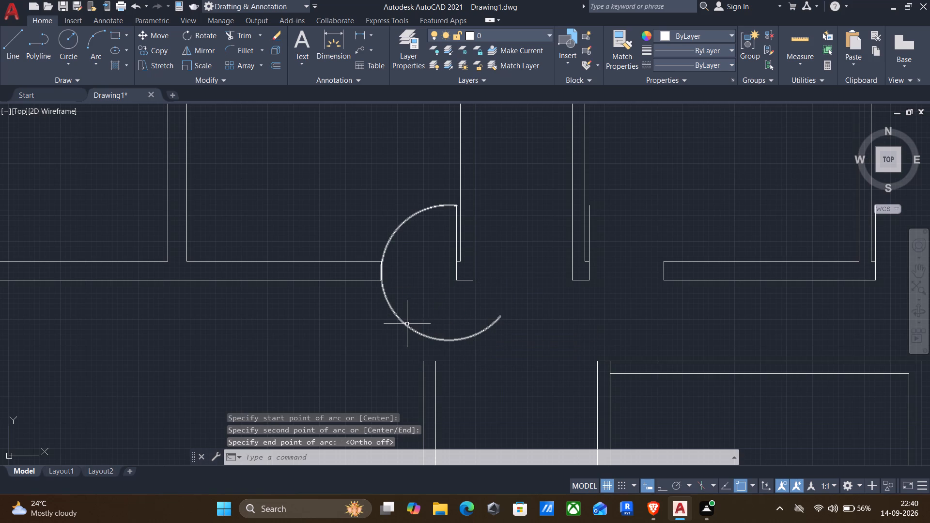
Trim away the part of the arc south of the northwest room's opening, leaving only the door swing.
text(tr)
key(Return)
click(398, 324)
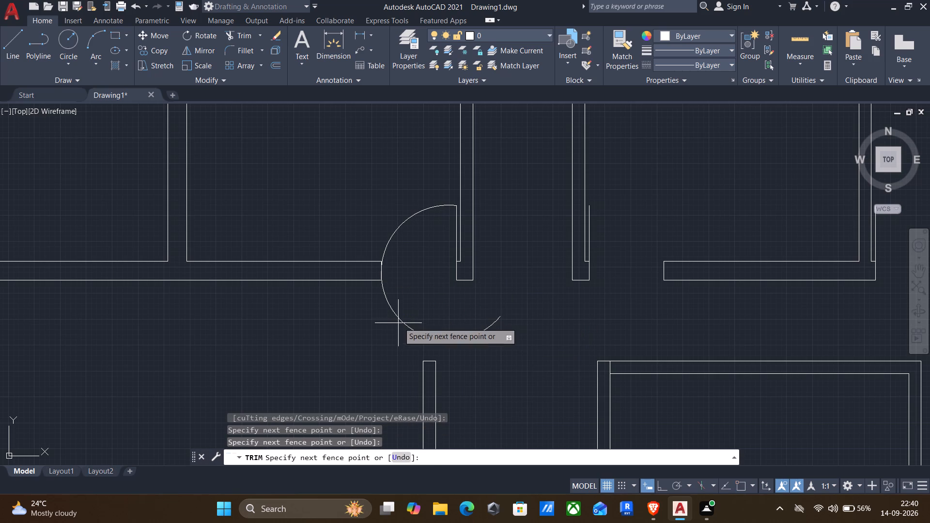
click(408, 313)
key(Escape)
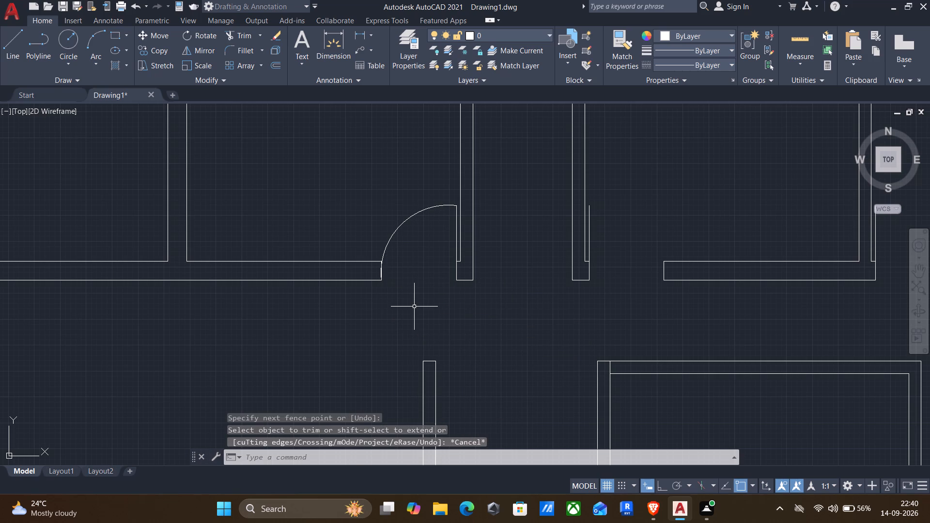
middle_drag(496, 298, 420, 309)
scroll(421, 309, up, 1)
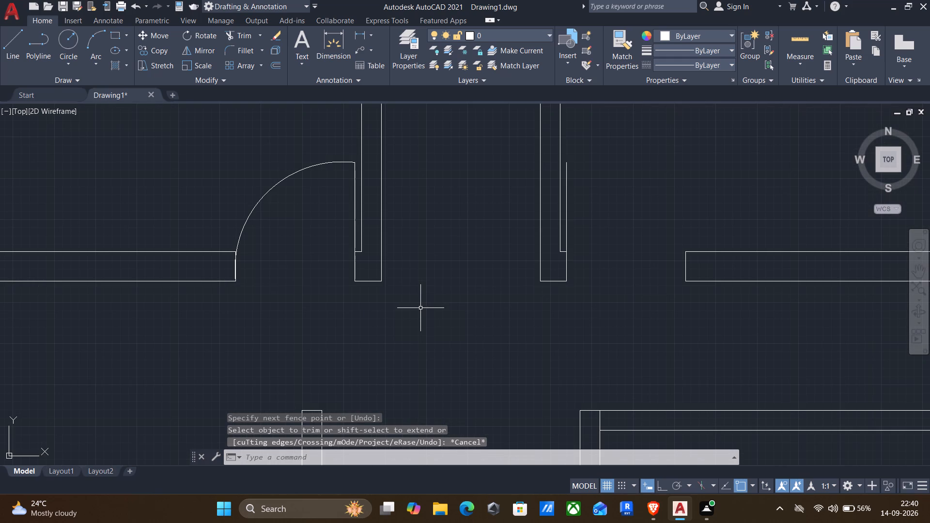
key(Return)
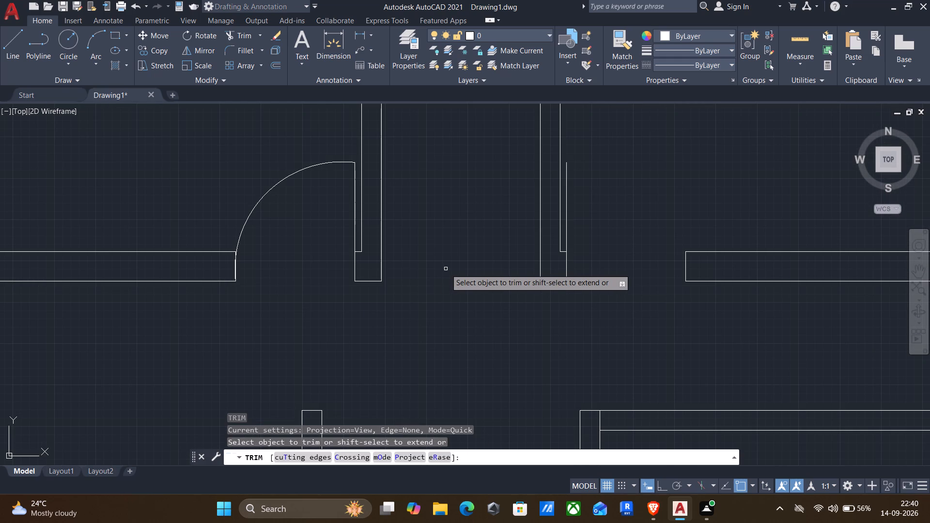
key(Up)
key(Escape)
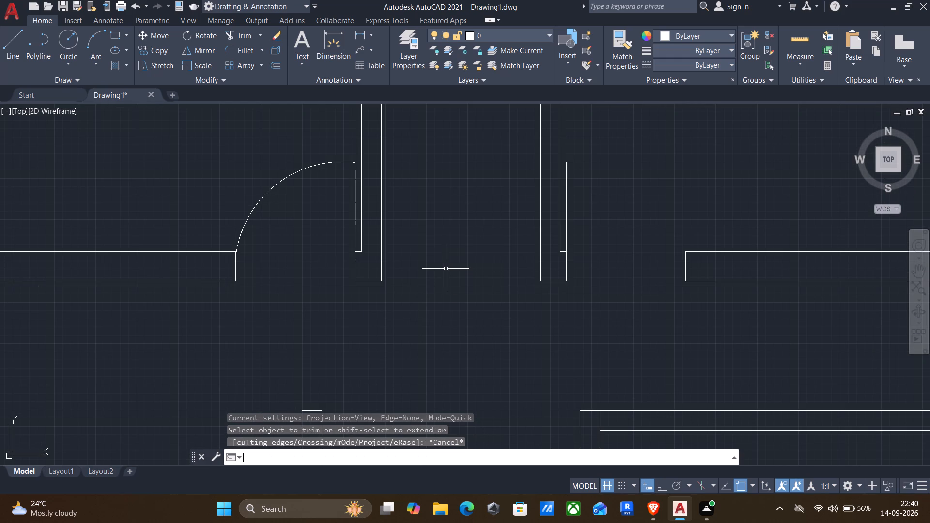
Draw a three-point arc from the middle north room's door line north end through the opposite jamb's south corner, ending southwest of the opening.
key(Up)
key(Up)
key(Return)
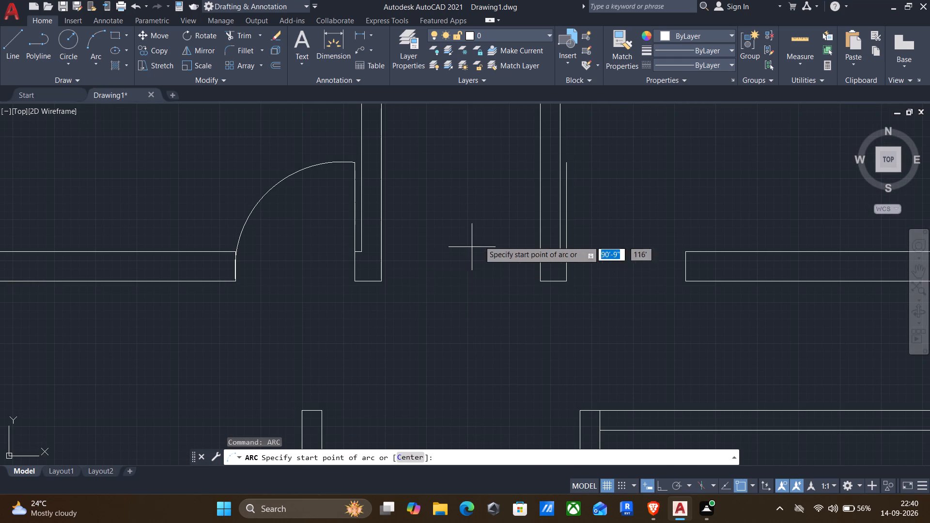
click(565, 165)
click(687, 282)
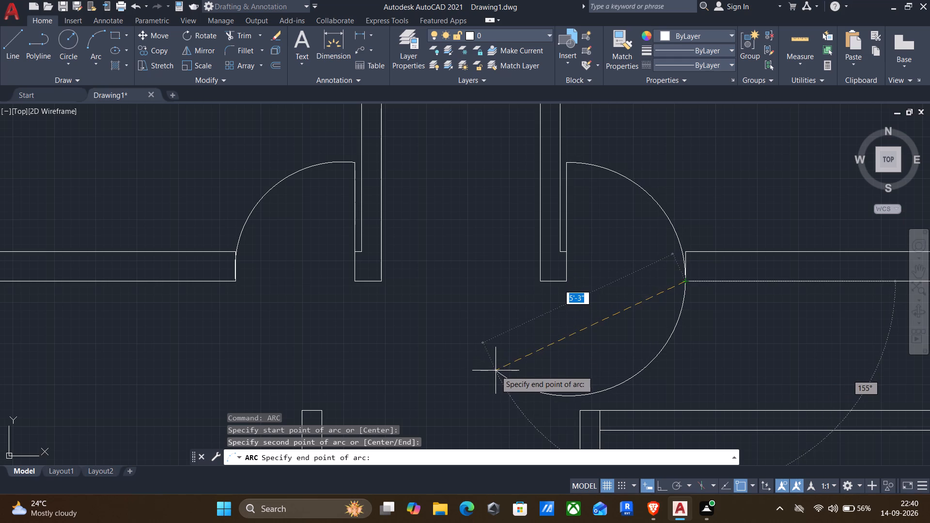
click(497, 355)
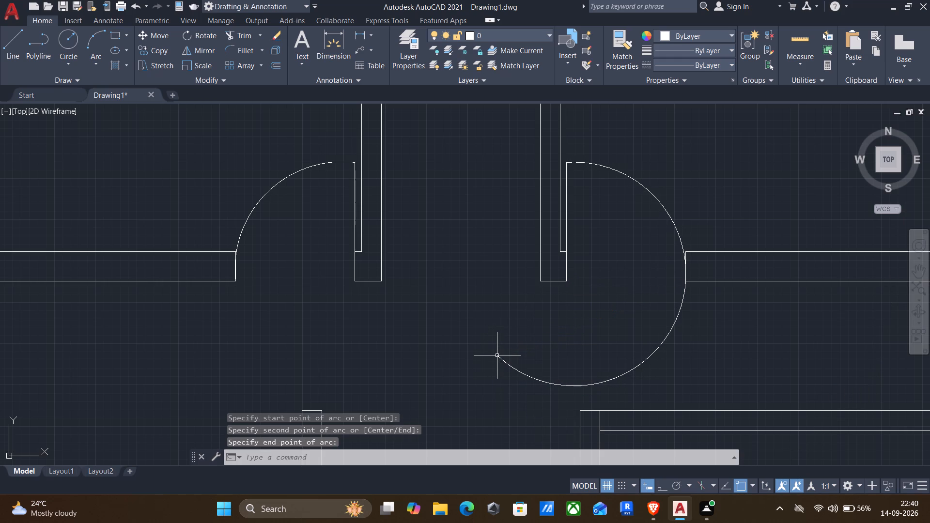
Trim away the part of the arc south of the middle north room's opening, leaving only the door swing.
text(tr)
key(Return)
drag(610, 323, 674, 354)
middle_drag(666, 347, 660, 348)
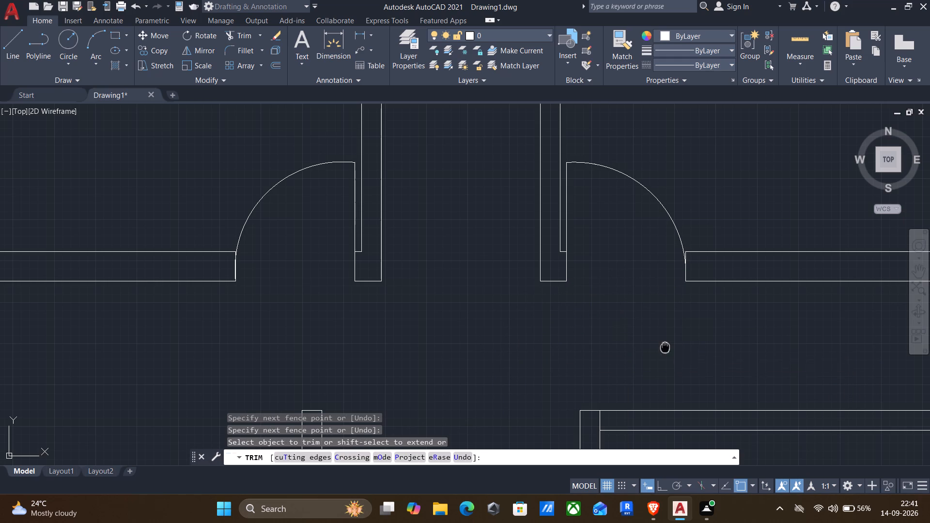
middle_drag(660, 348, 541, 361)
scroll(537, 360, down, 1)
middle_drag(559, 357, 444, 371)
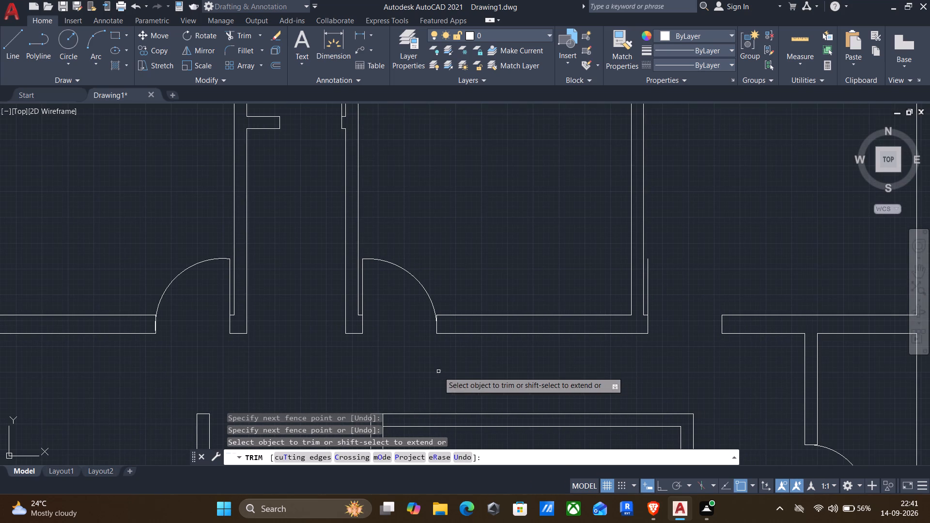
key(Escape)
Draw a three-point arc from the northeast room's door line north end through the opposite jamb's south corner, ending southwest of the opening.
key(Up)
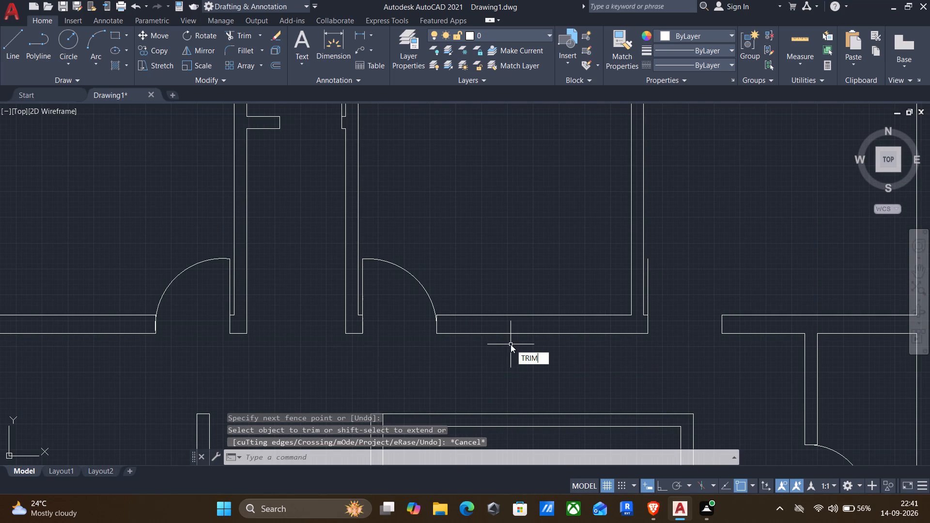
key(Up)
key(Return)
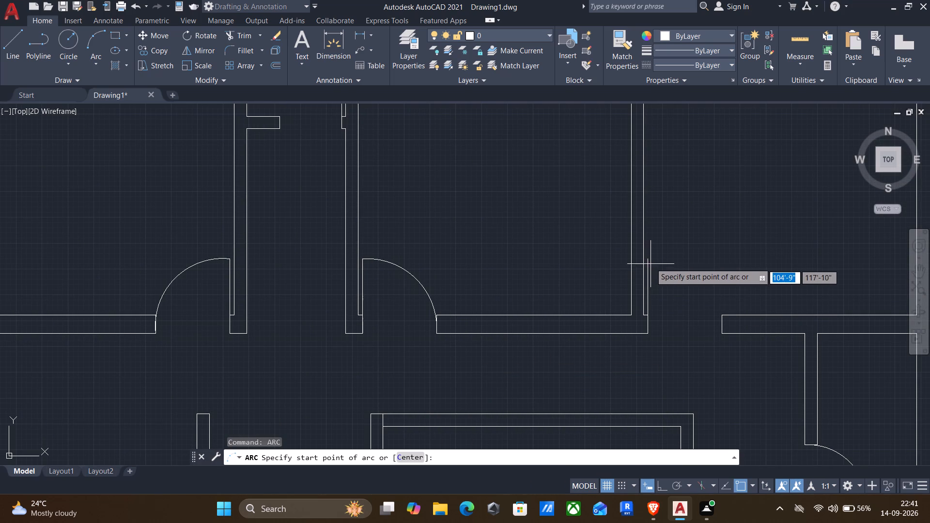
click(647, 255)
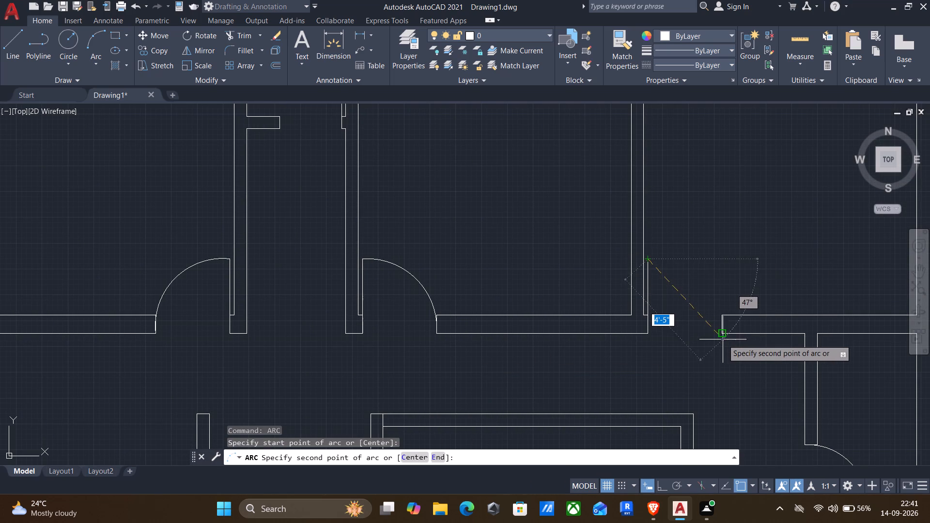
click(719, 334)
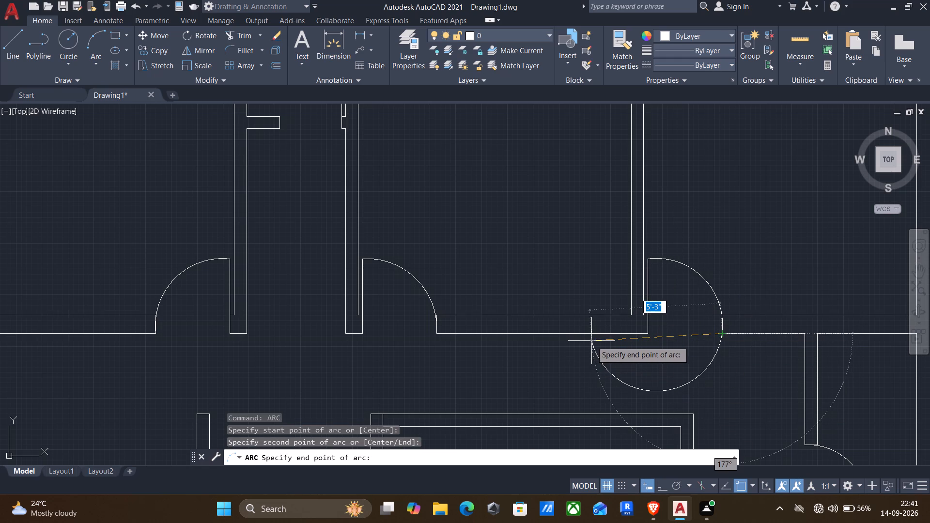
click(592, 349)
Trim away the part of the arc south of the northeast room's opening, leaving only the door swing.
key(Up)
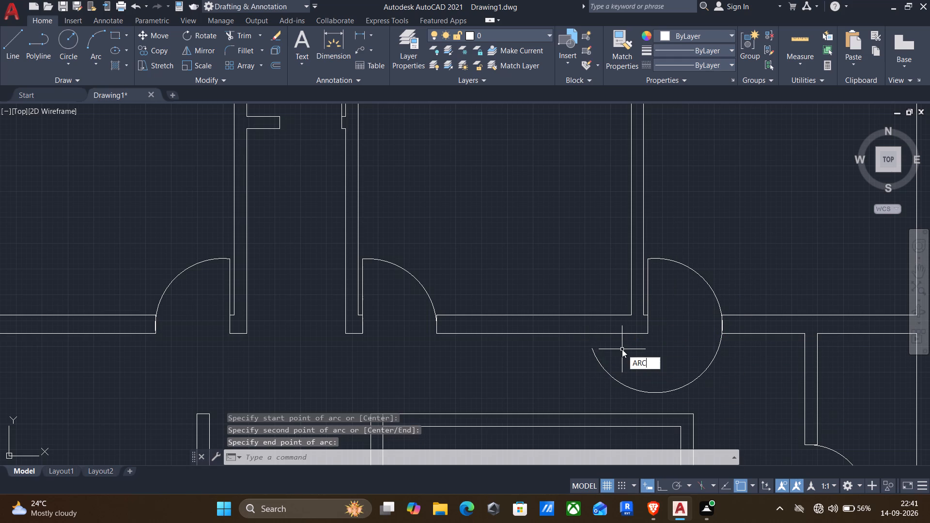
key(Up)
key(Return)
drag(657, 364, 680, 379)
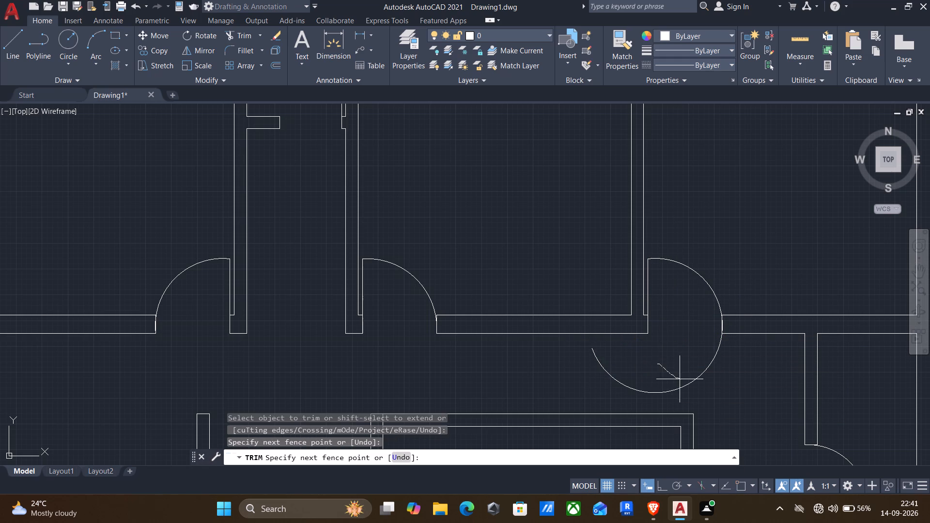
drag(680, 379, 703, 392)
scroll(703, 380, down, 2)
middle_drag(695, 384, 657, 376)
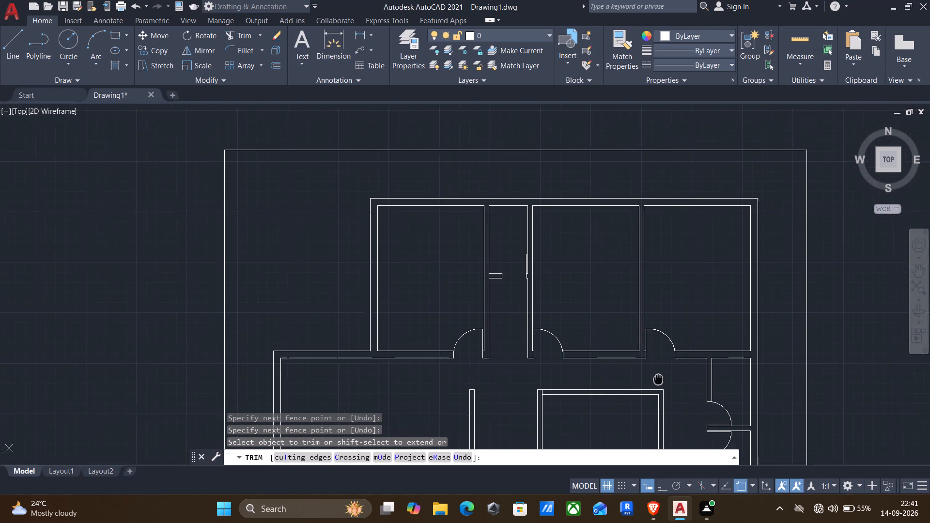
middle_drag(657, 376, 648, 315)
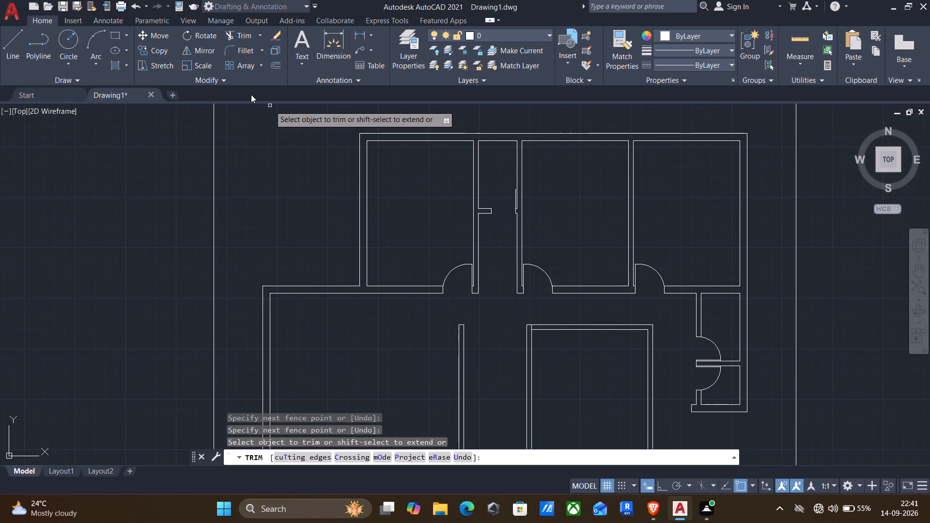
key(Return)
Draw a three-point arc from the narrow north room's door line north end through the opposite jamb's south corner, ending south of the opening.
key(Up)
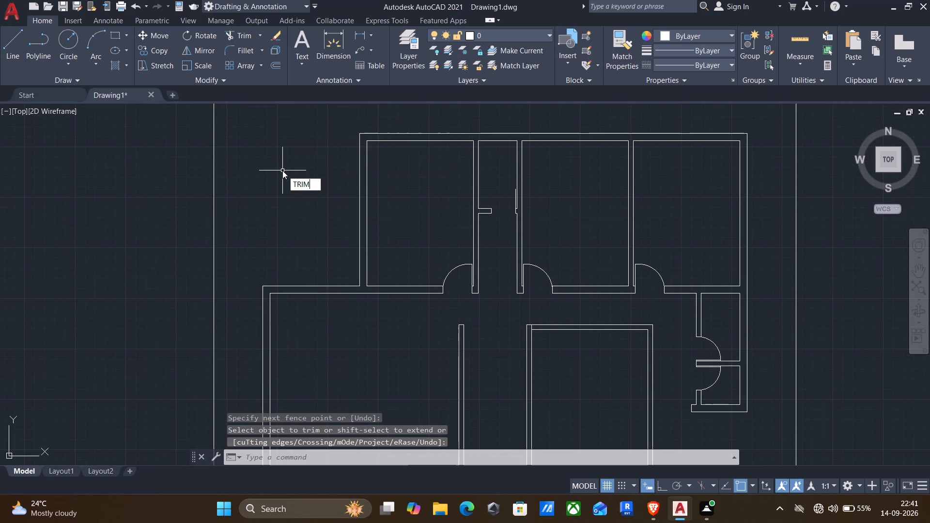
key(Up)
key(Return)
scroll(516, 196, up, 2)
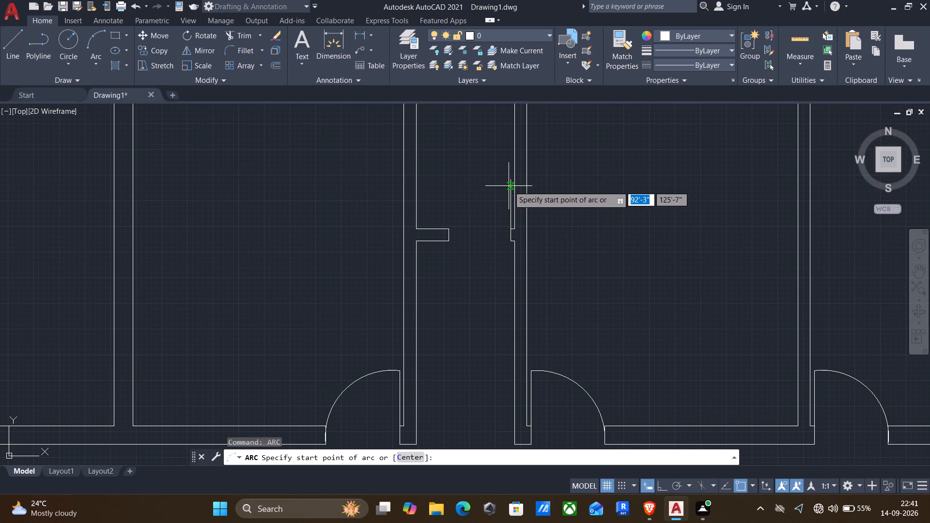
click(511, 180)
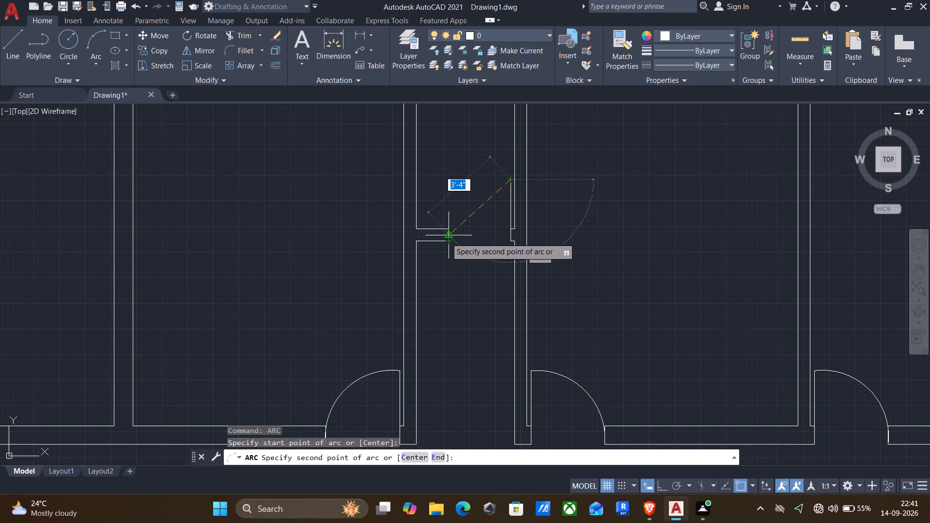
click(448, 241)
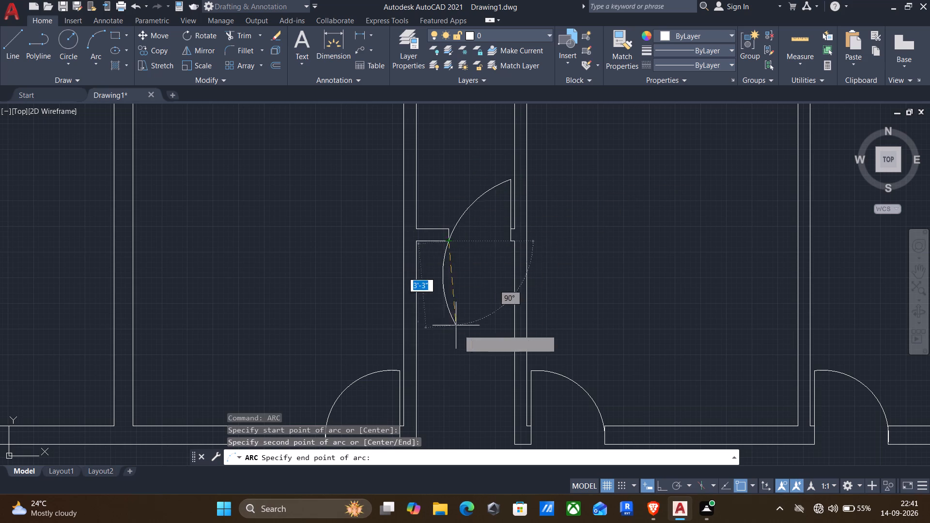
click(498, 293)
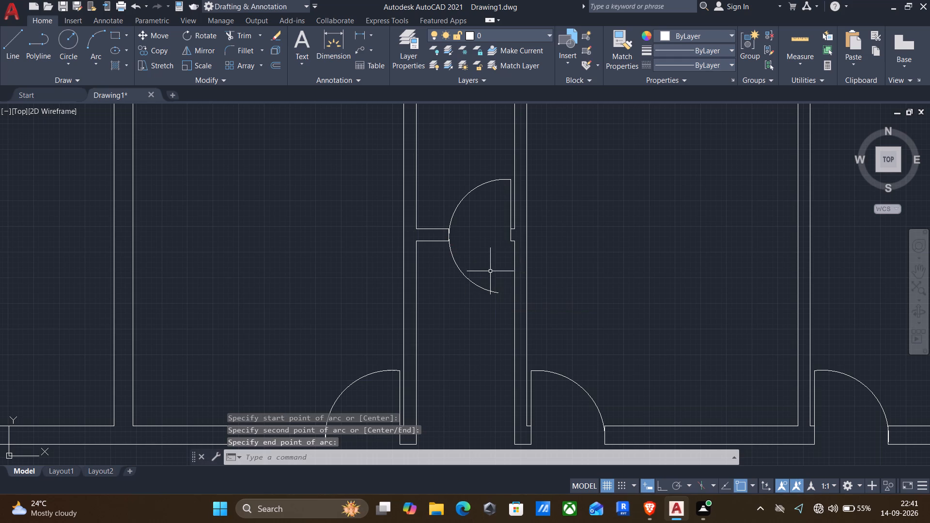
Trim away the part of the arc south of the narrow north room's opening, leaving only the door swing.
key(Up)
key(Up)
key(Return)
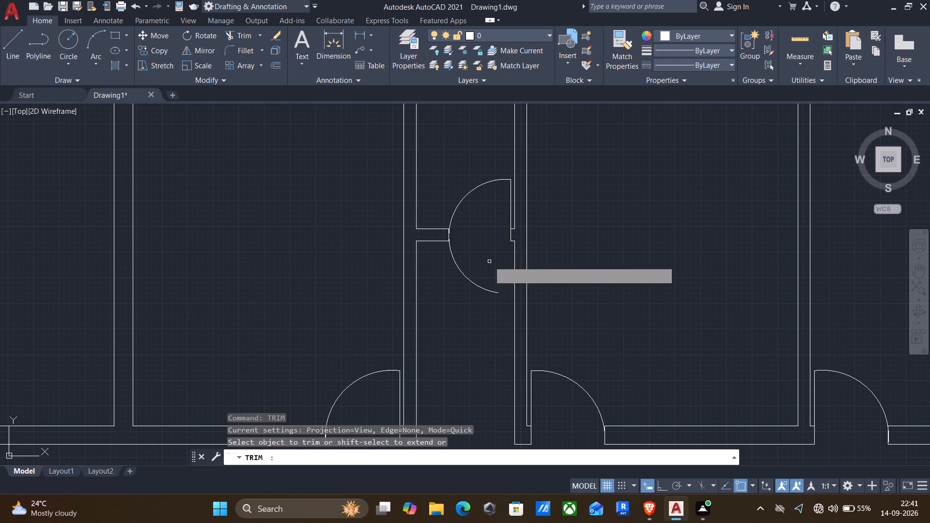
drag(477, 263, 452, 286)
scroll(452, 286, down, 1)
middle_drag(448, 306, 441, 214)
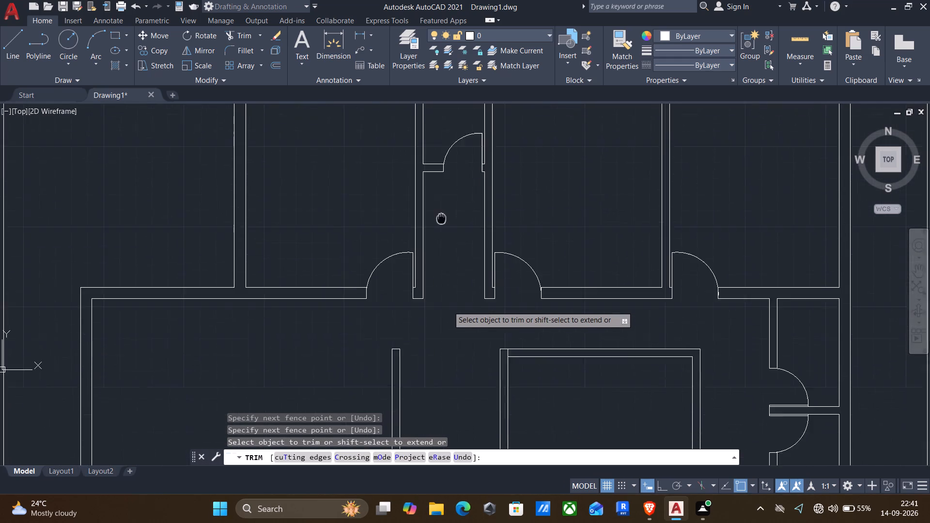
middle_drag(441, 214, 442, 184)
scroll(443, 202, down, 1)
middle_drag(448, 274, 424, 247)
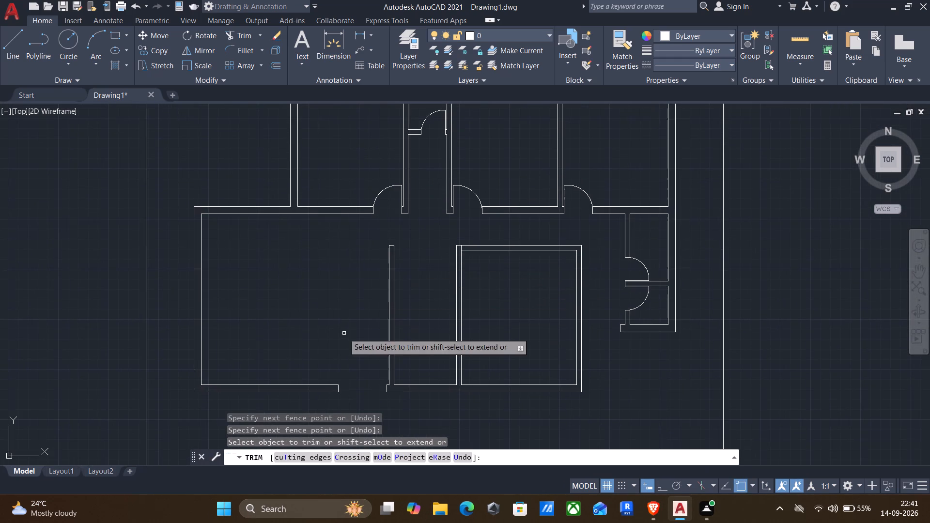
middle_drag(343, 335, 375, 275)
key(Return)
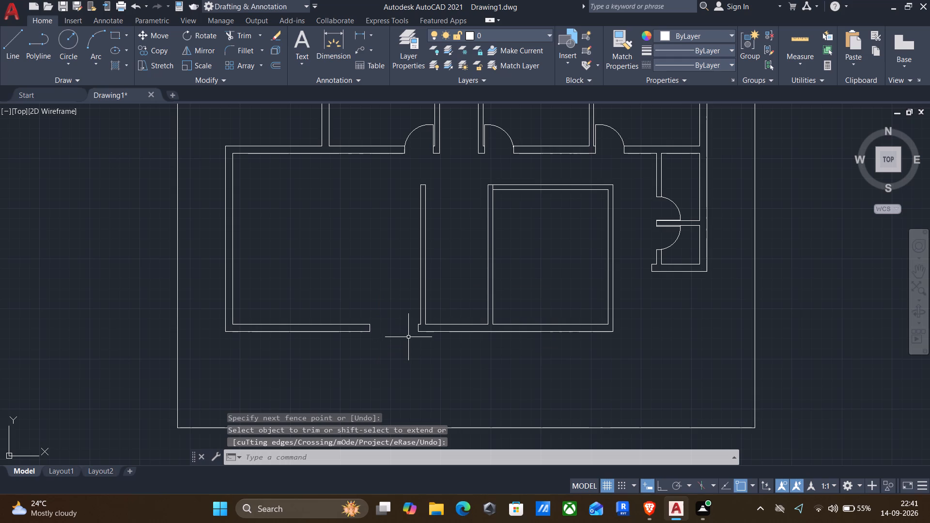
Draw a 3' vertical door line northward from the outer corner of the south wall opening's east jamb.
key(l)
key(Return)
scroll(424, 329, up, 3)
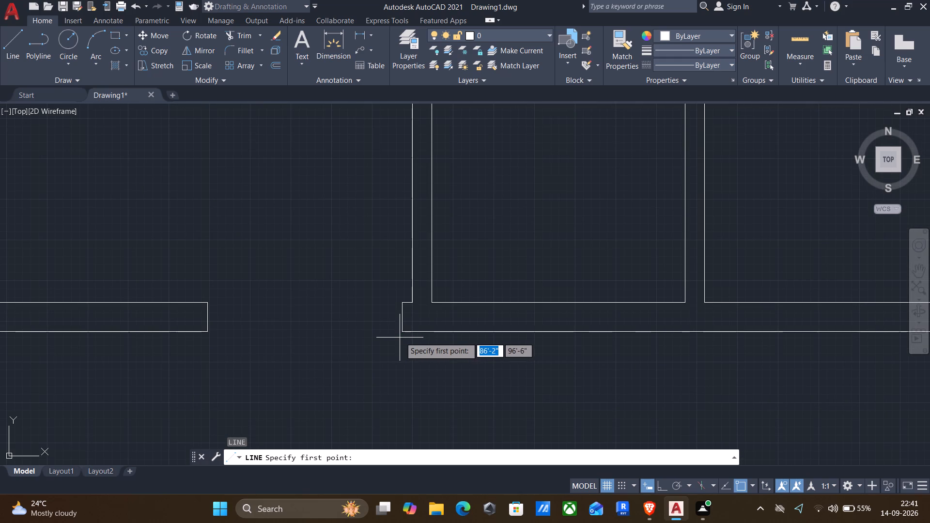
click(401, 334)
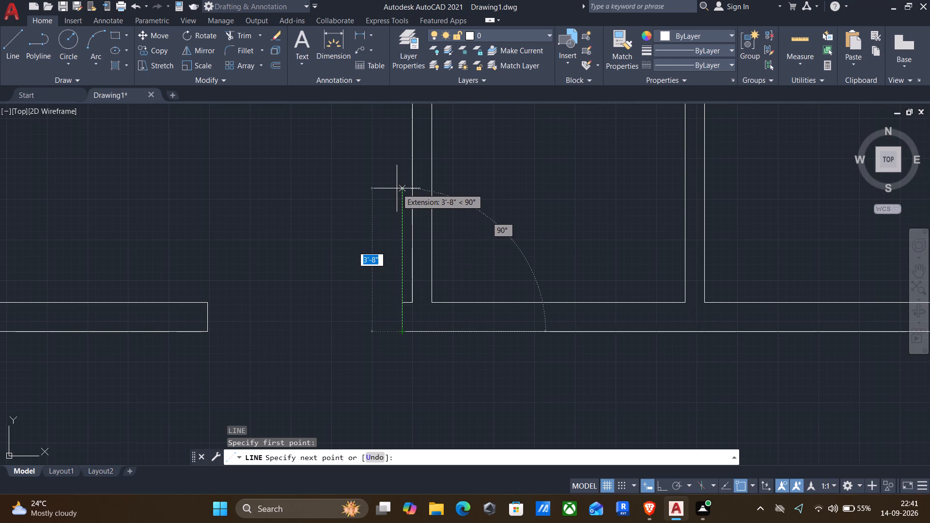
key(F8)
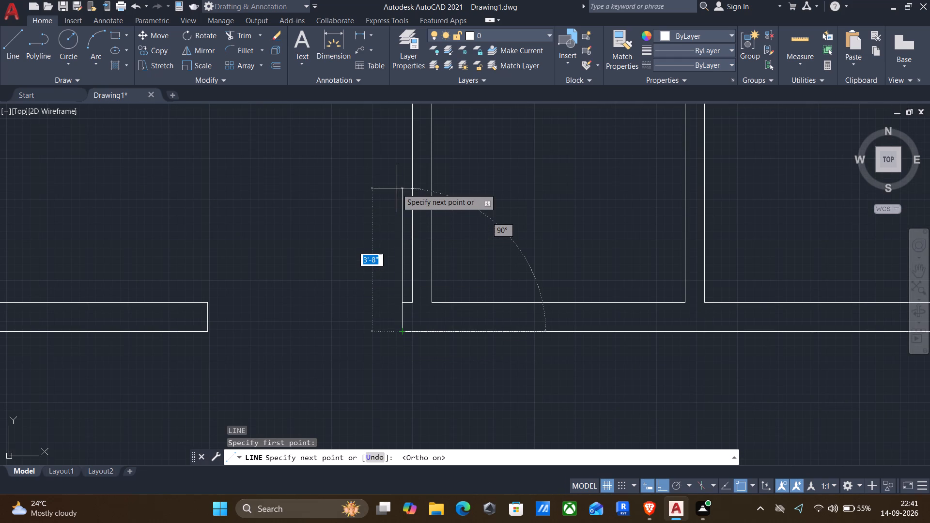
text(3')
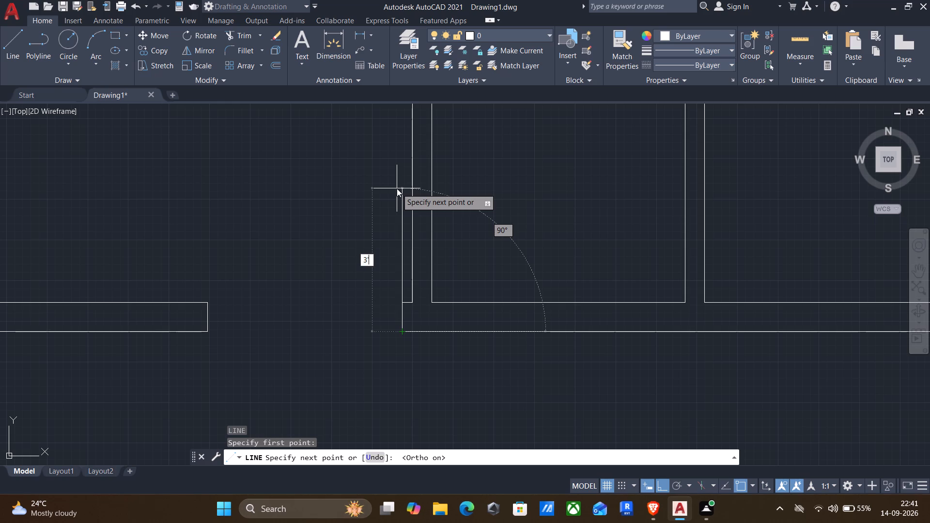
key(Return)
key(Return)
Draw a 3' vertical door line northward from the outer corner of the south wall opening's west jamb.
key(Return)
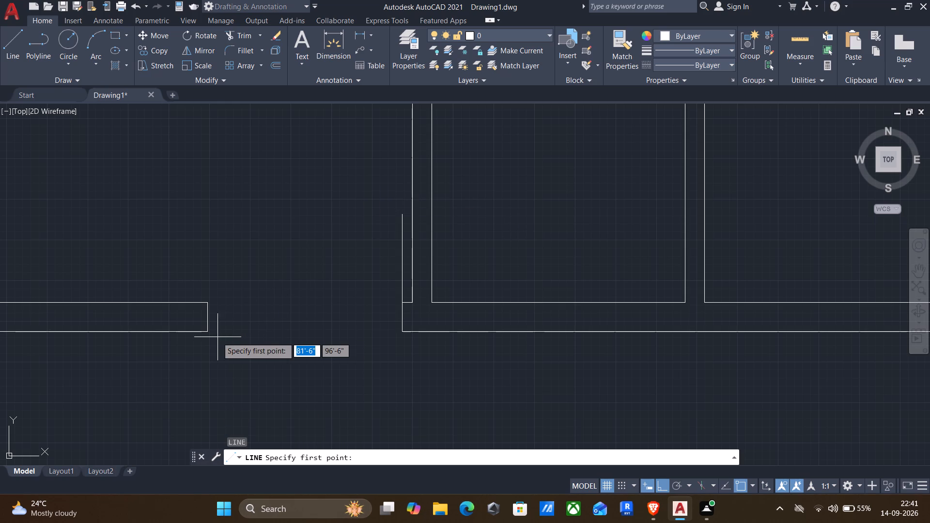
drag(207, 333, 242, 337)
text(3')
key(Return)
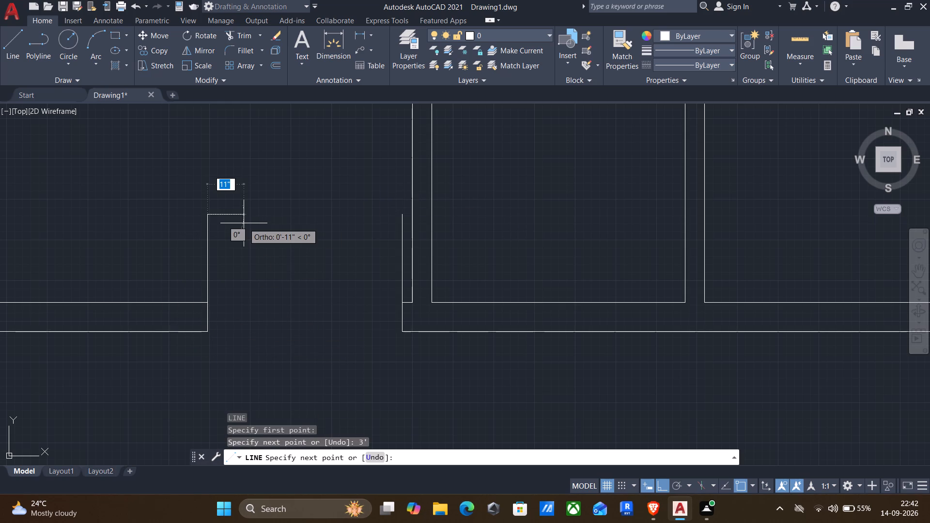
key(Return)
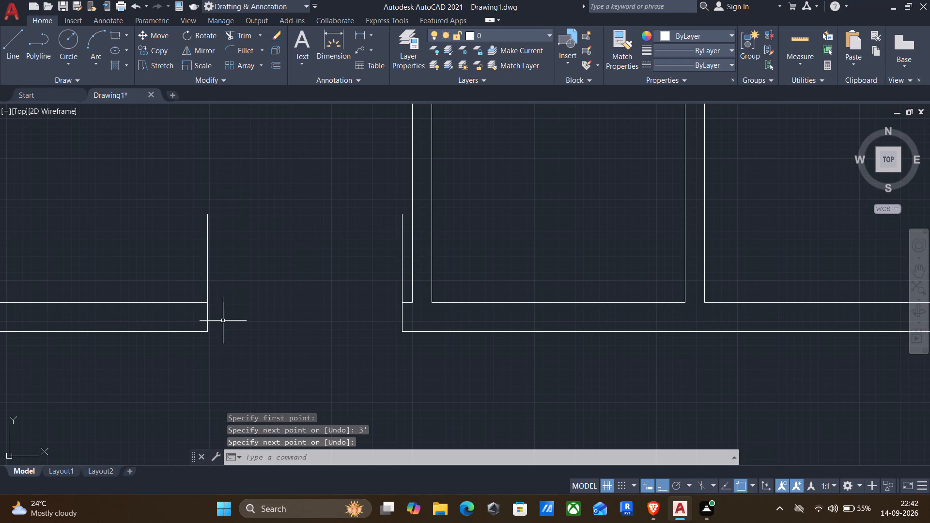
Draw a horizontal threshold line across the south wall opening between the outer corners of its two jambs.
key(Return)
click(205, 331)
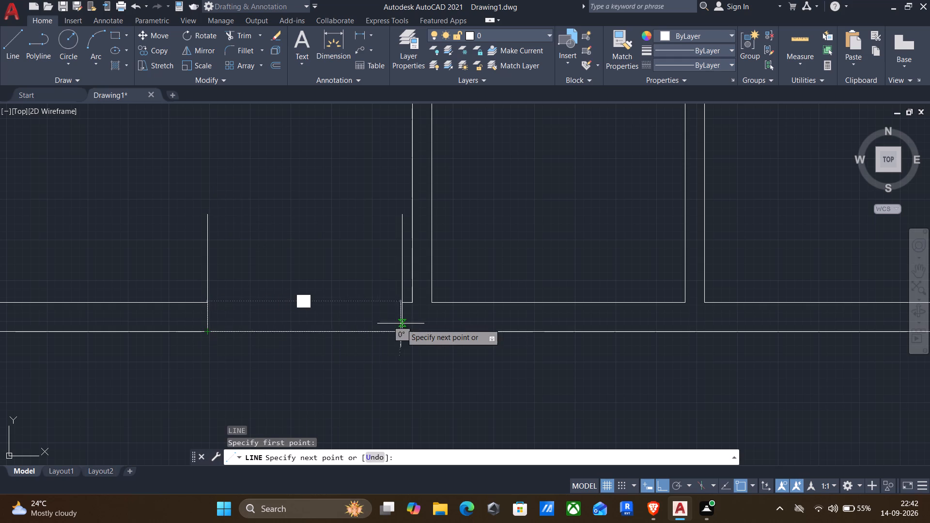
click(399, 330)
key(Return)
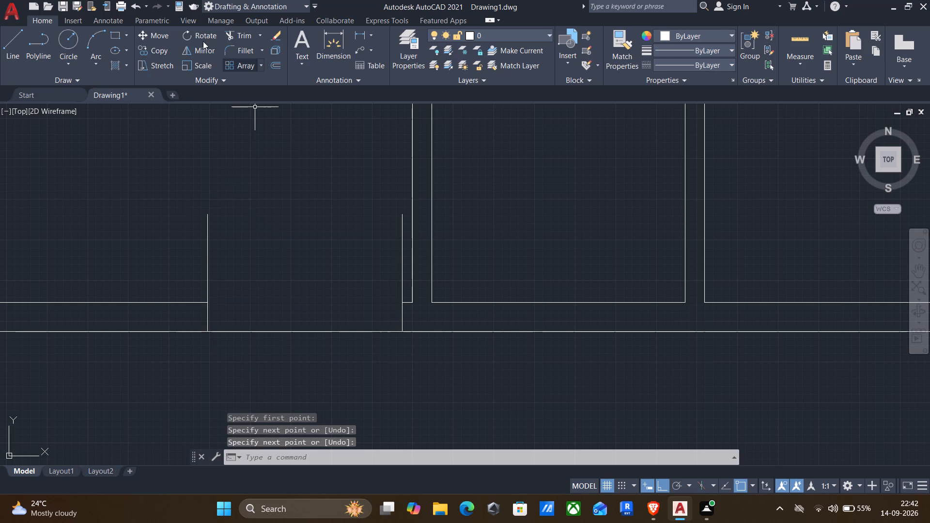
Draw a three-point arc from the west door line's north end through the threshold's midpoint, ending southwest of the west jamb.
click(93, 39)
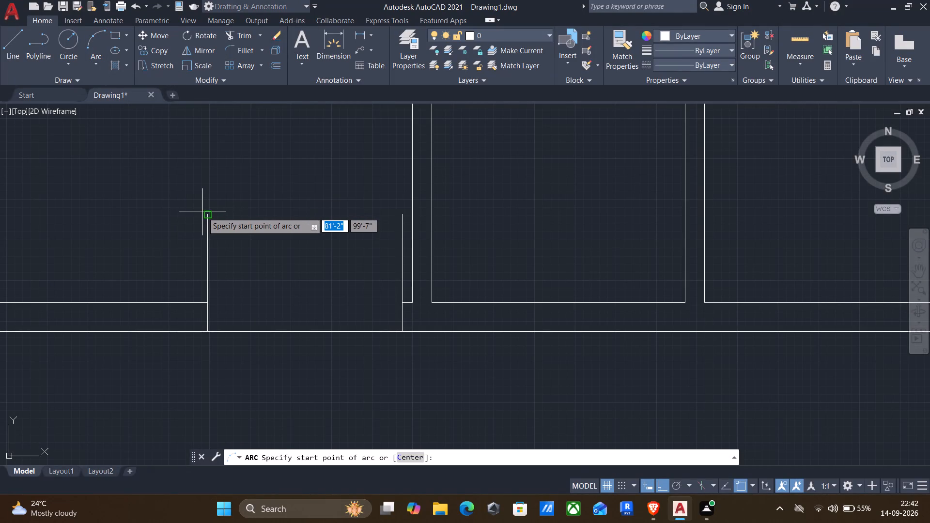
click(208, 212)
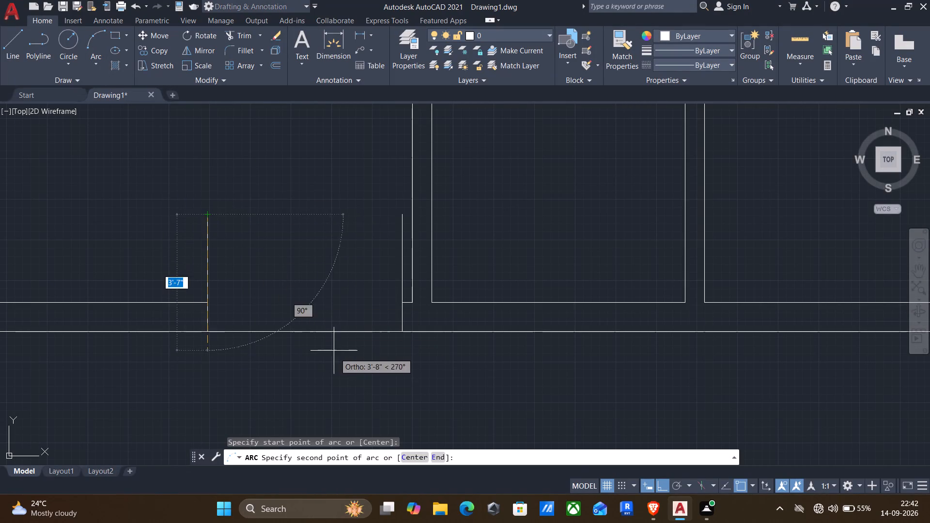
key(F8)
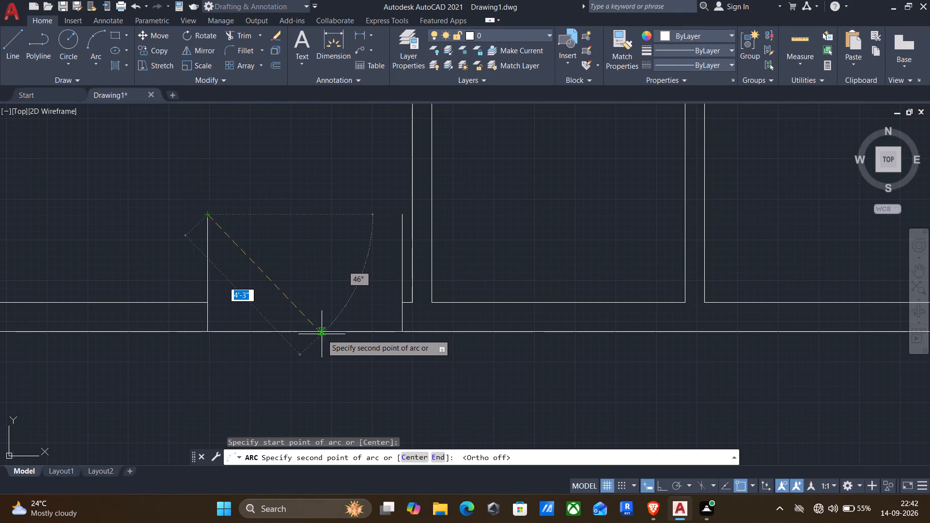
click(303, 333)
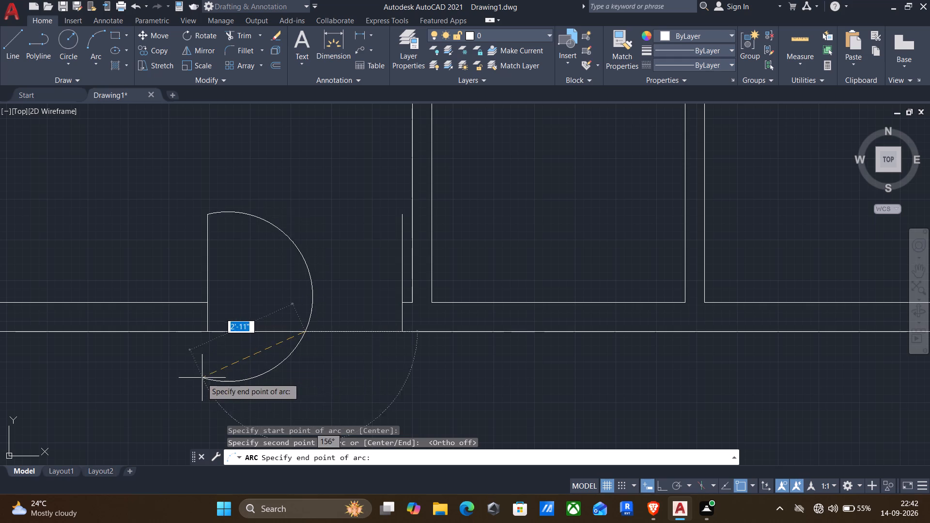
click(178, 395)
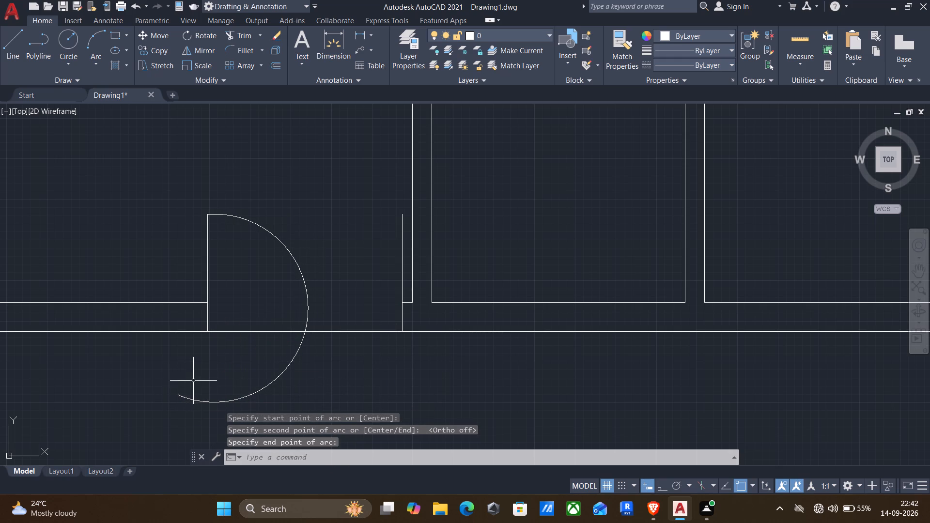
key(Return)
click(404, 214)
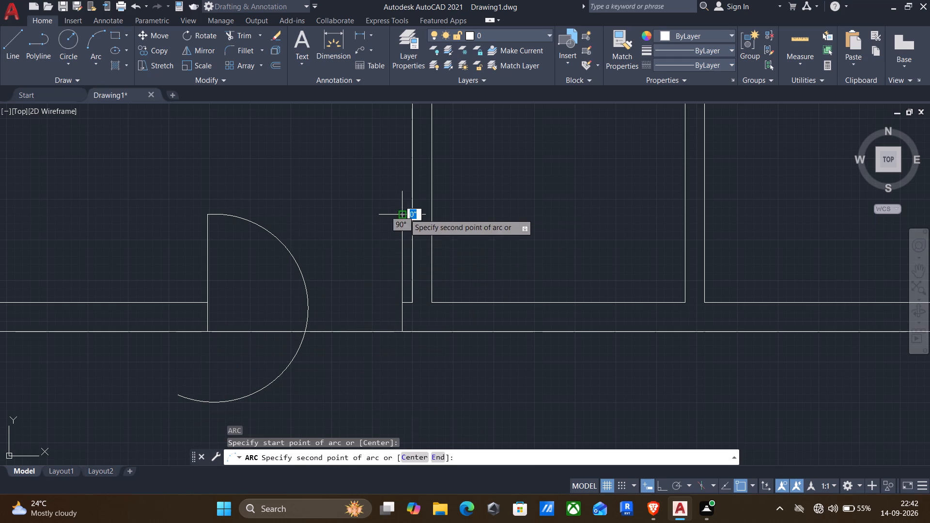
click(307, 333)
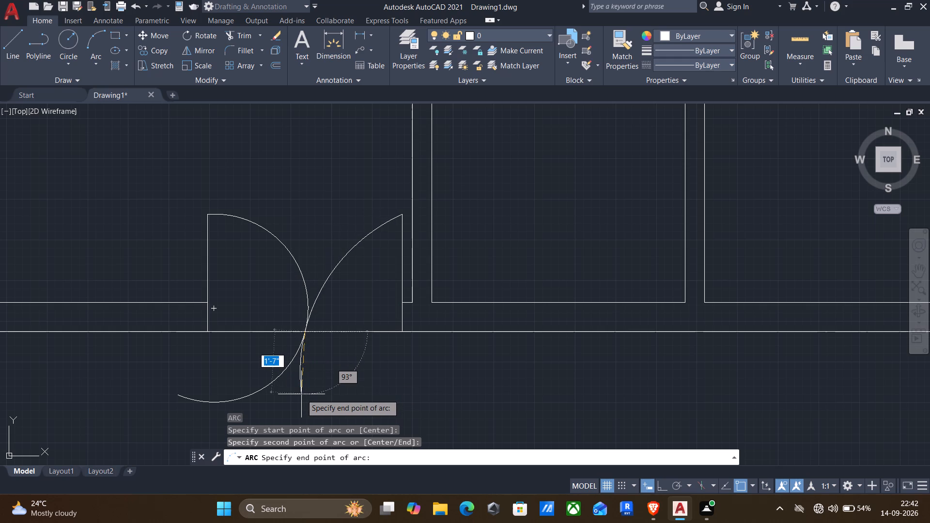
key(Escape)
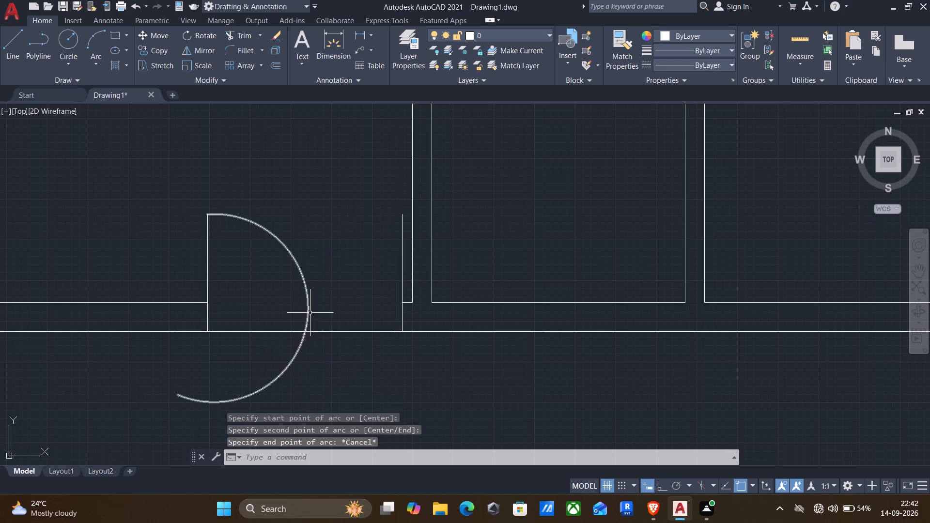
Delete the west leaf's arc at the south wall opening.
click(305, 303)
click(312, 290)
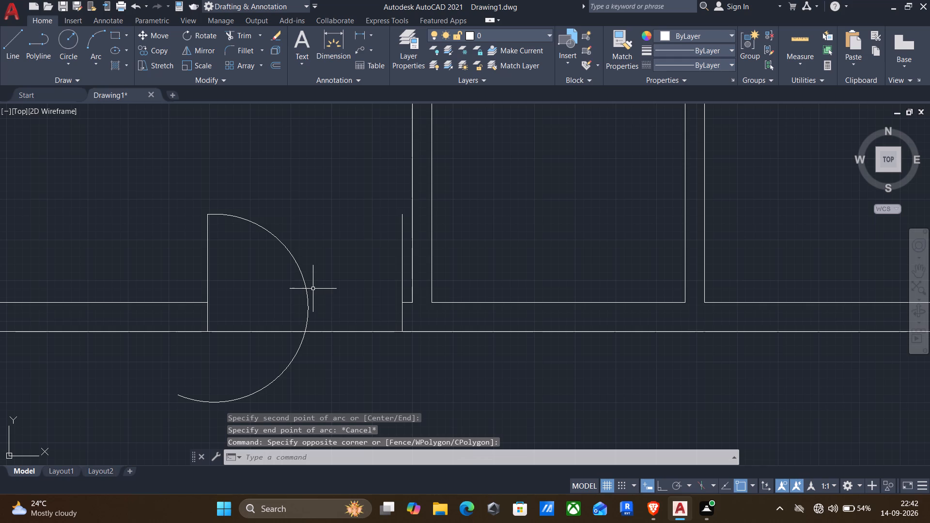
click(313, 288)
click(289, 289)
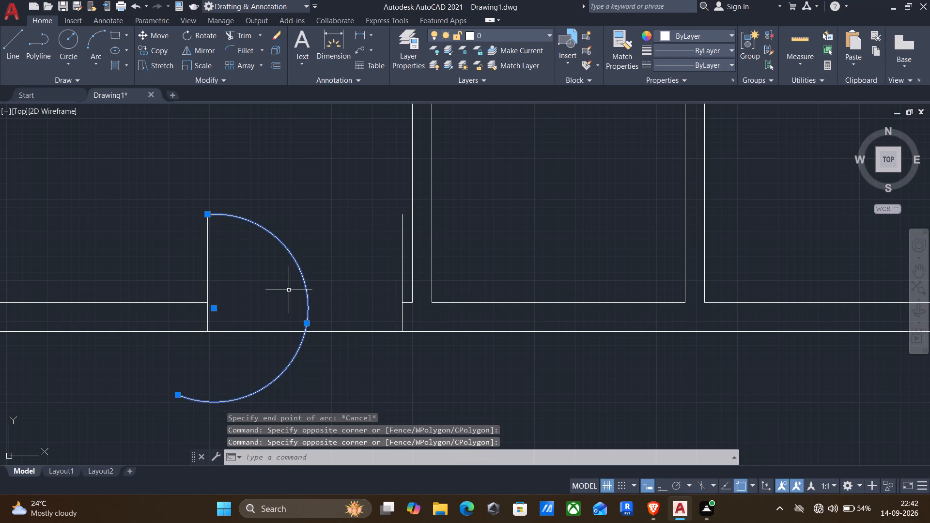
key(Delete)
Draw a vertical line northward from the threshold's midpoint in the south opening, extending past the north ends of both door lines.
key(l)
key(Return)
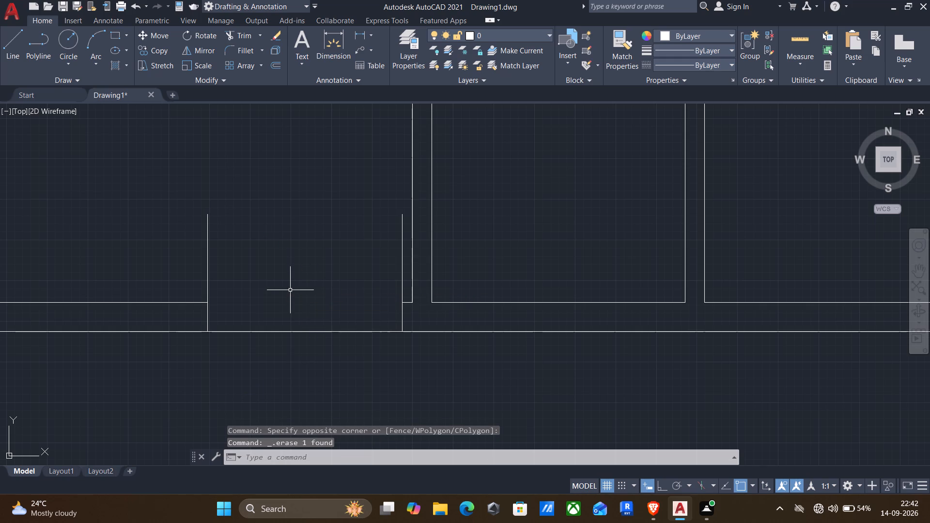
click(301, 331)
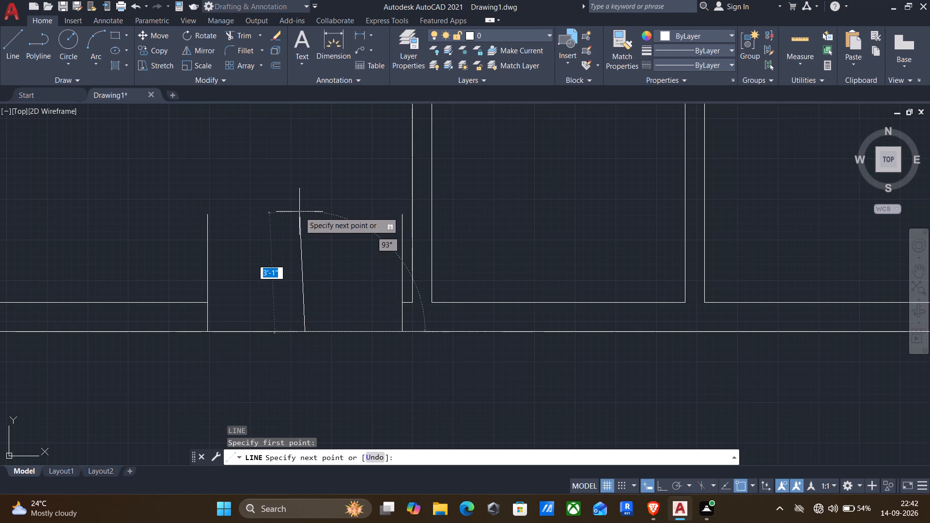
key(F8)
click(310, 189)
key(Return)
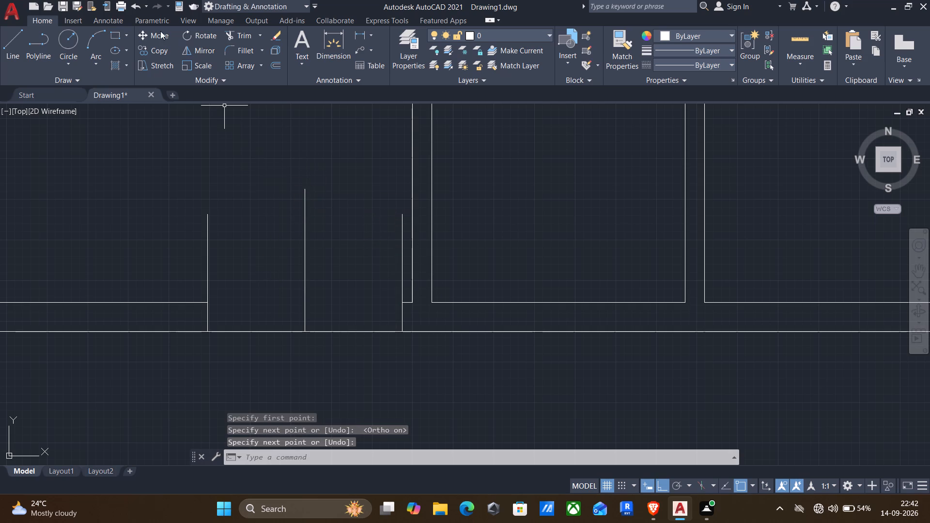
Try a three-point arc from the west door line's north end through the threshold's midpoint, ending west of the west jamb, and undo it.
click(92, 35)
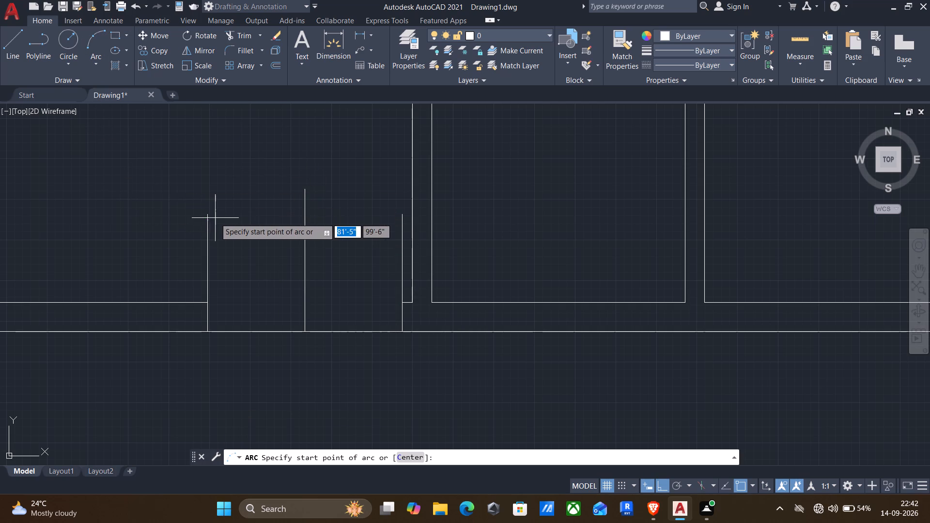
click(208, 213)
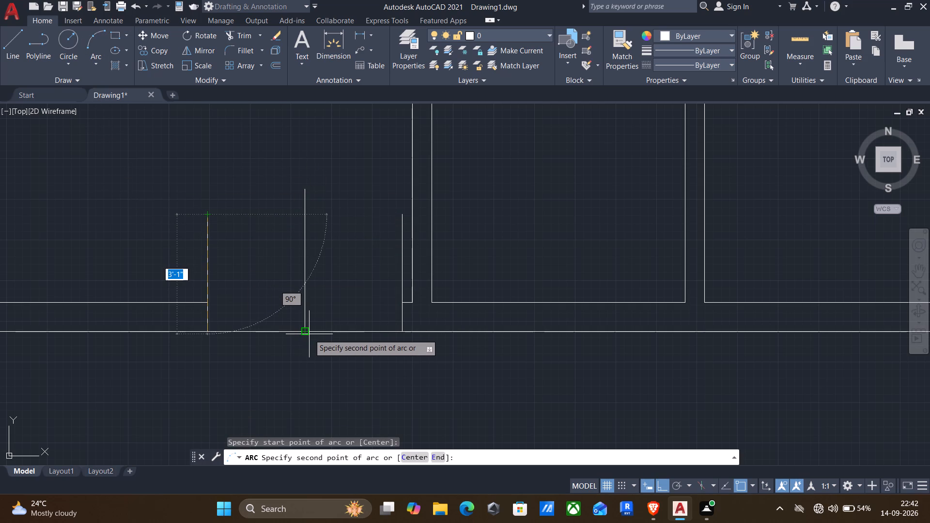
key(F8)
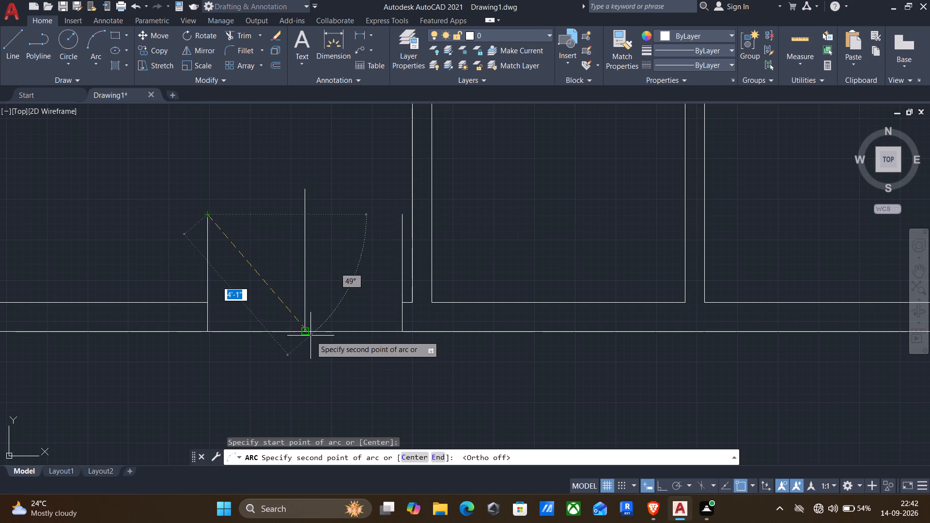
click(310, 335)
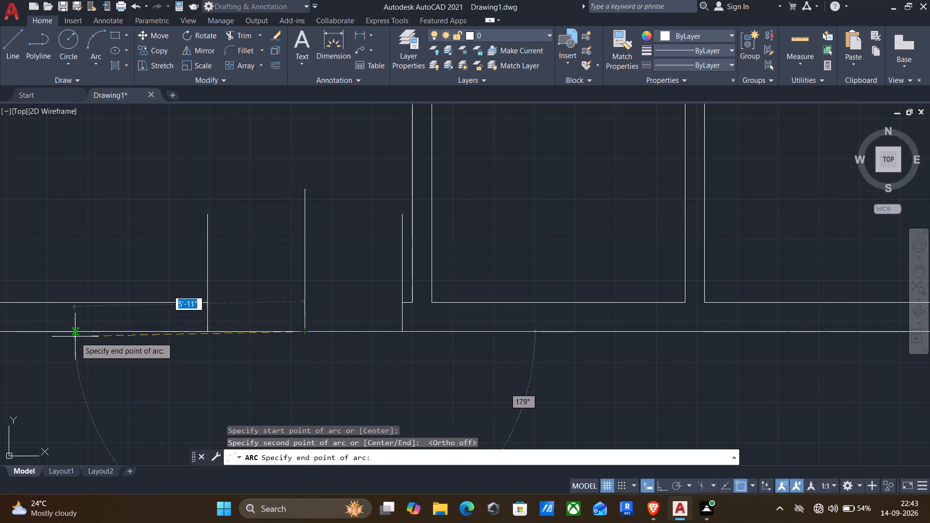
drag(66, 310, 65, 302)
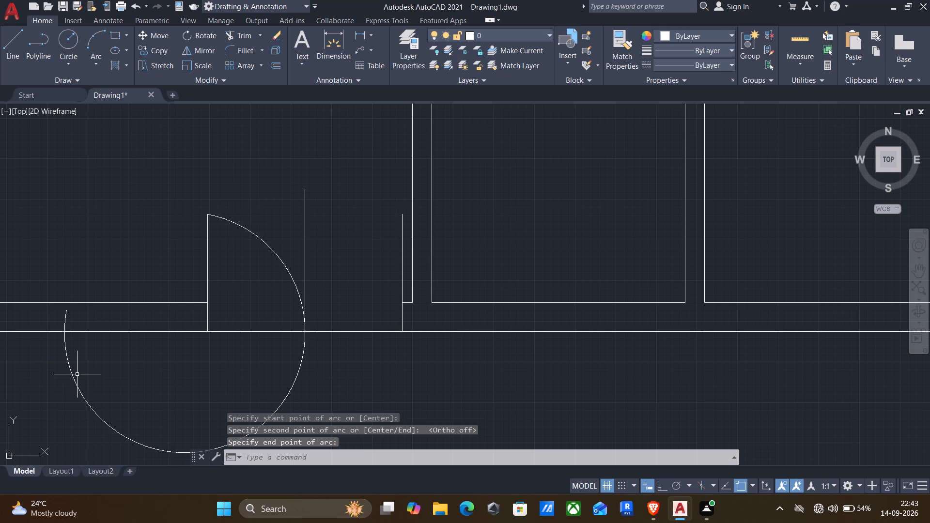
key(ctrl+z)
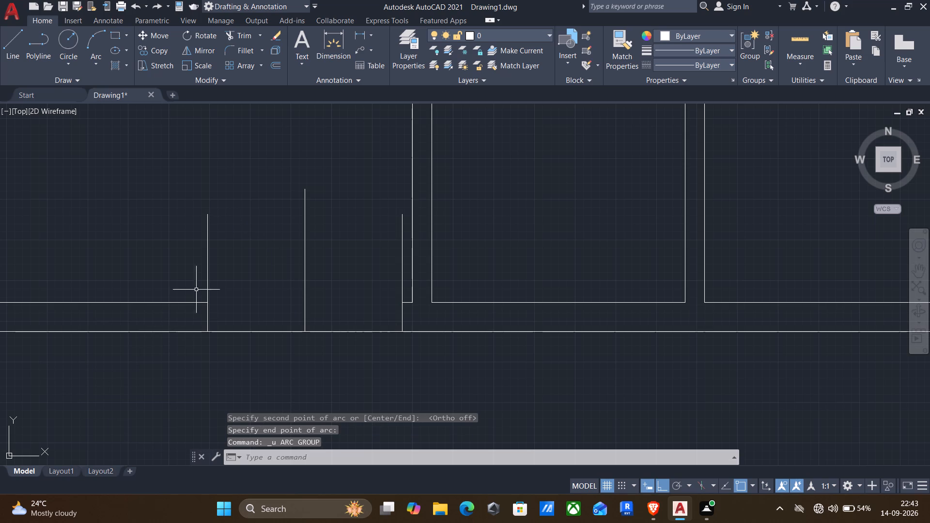
Draw a three-point arc from the west door line's north end through the threshold's midpoint, ending southwest of the west jamb.
key(Up)
key(Up)
key(Return)
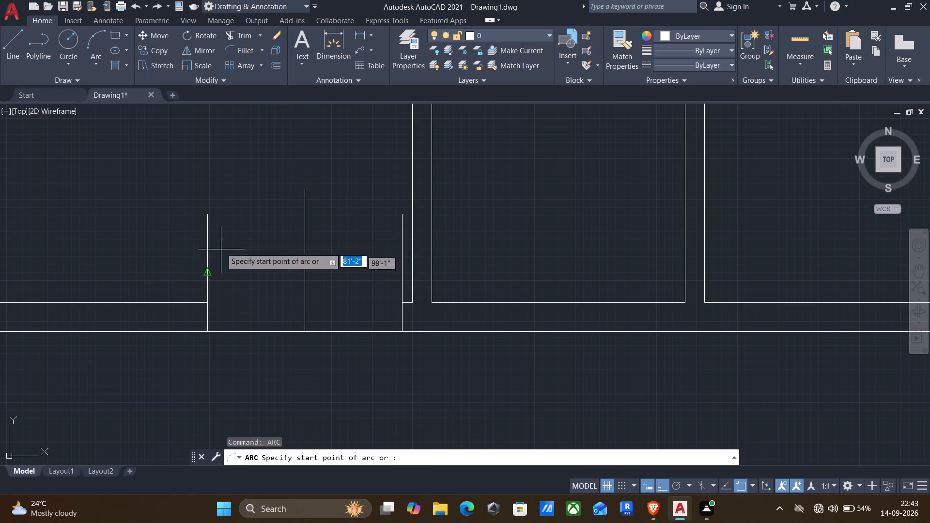
click(207, 217)
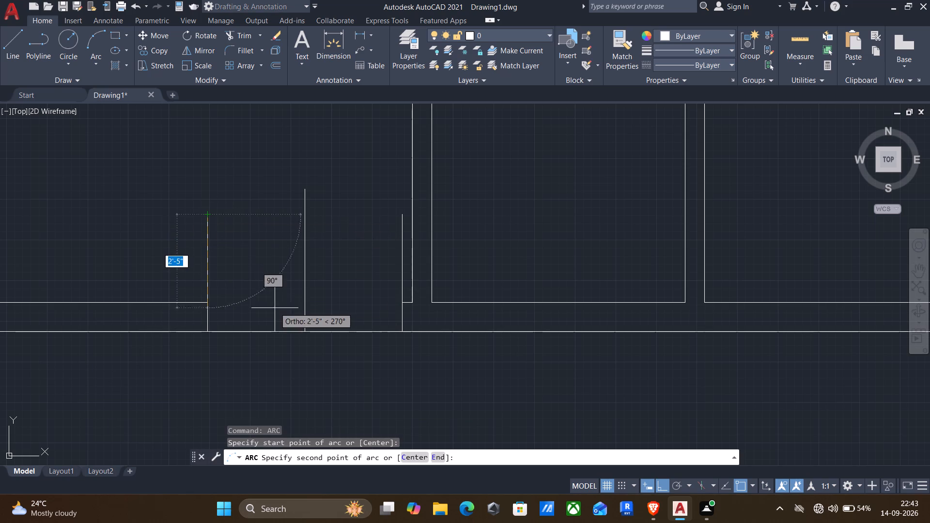
key(F8)
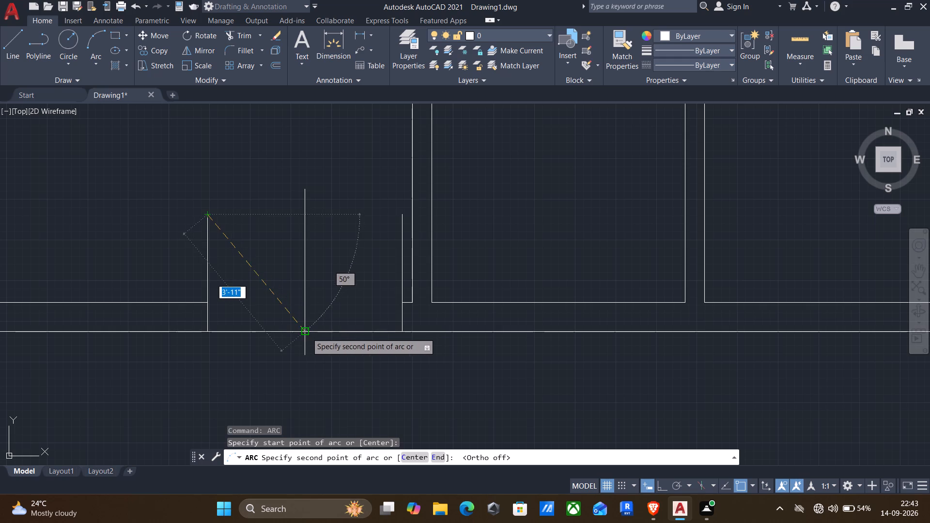
click(303, 332)
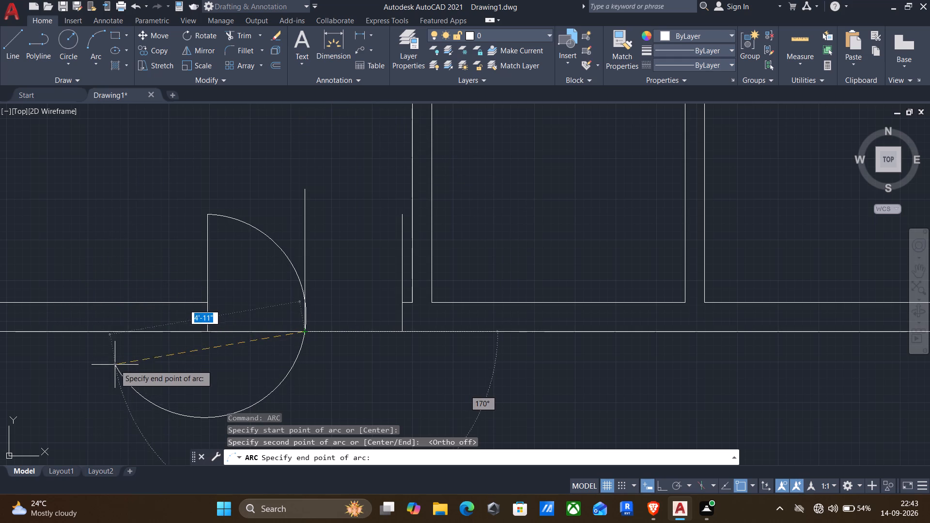
click(100, 366)
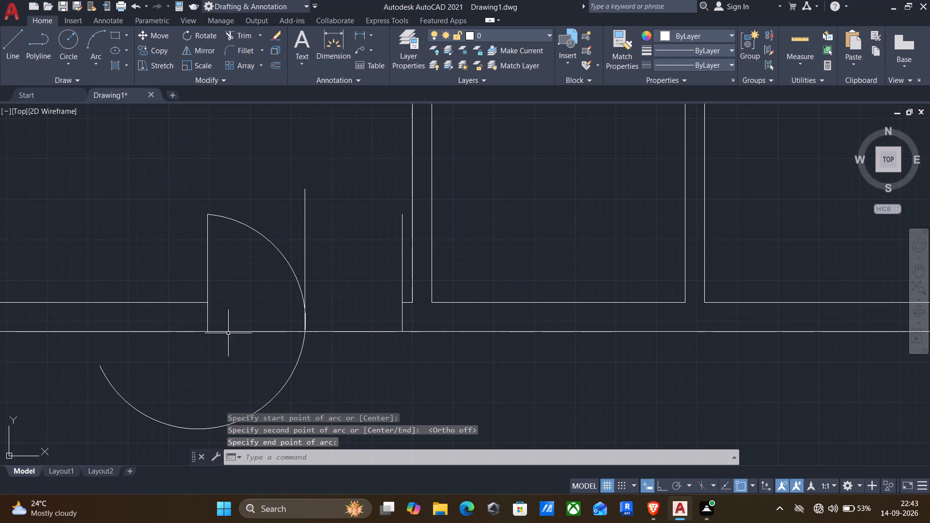
Draw a three-point arc from the east door line's north end through the threshold's midpoint, ending southeast of the east jamb.
key(Return)
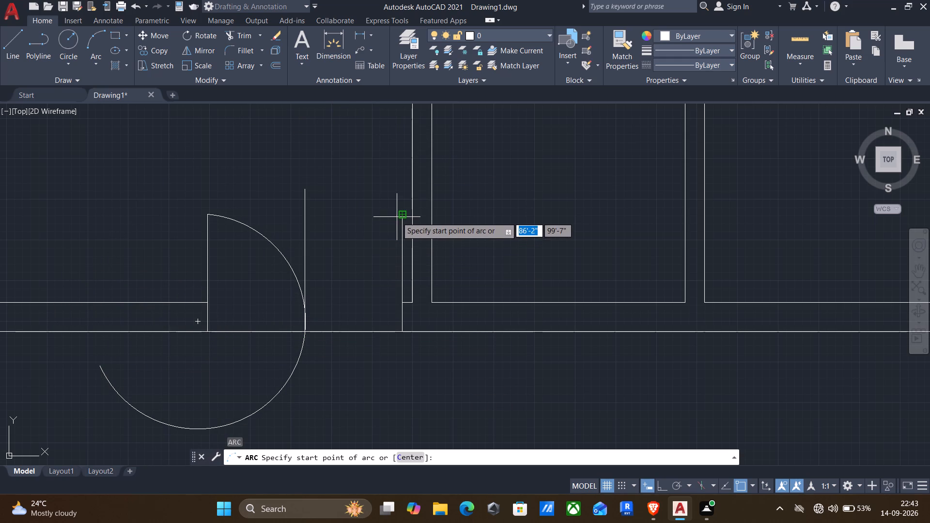
click(403, 215)
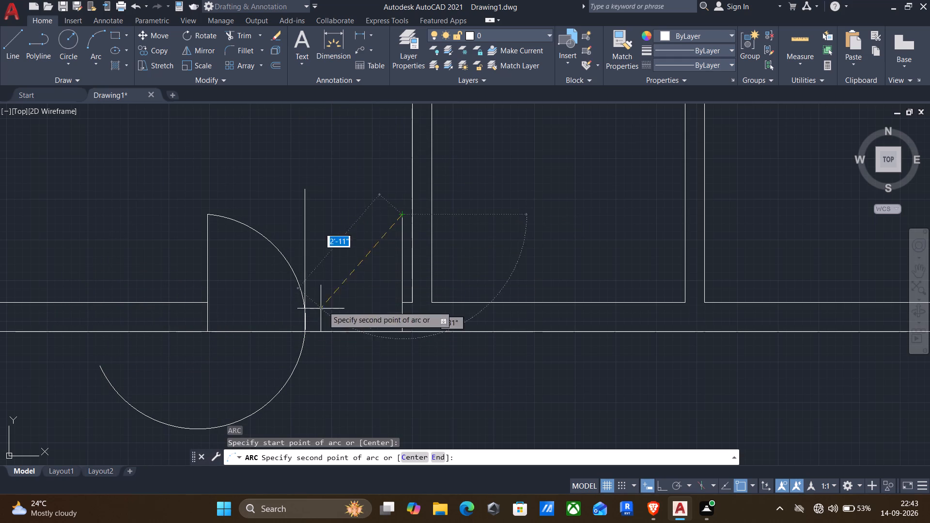
click(302, 331)
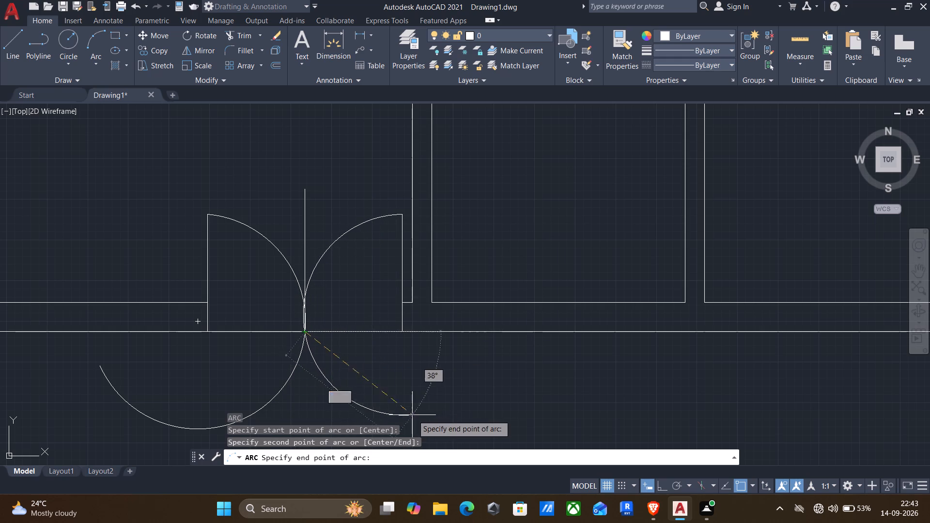
click(481, 407)
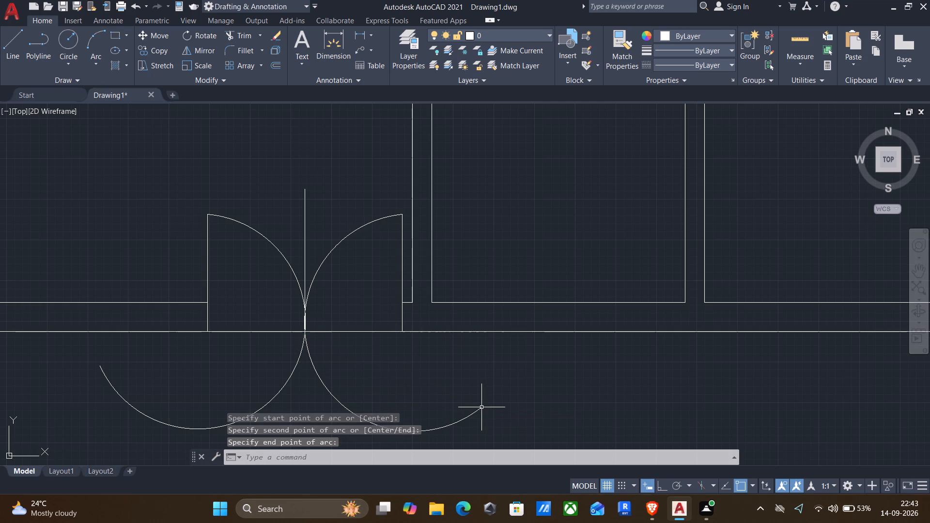
Trim both arcs south of the threshold, the centre line north of their crossing, and both arcs' overlapping ends beside the remaining centre line.
key(t)
key(r)
key(Return)
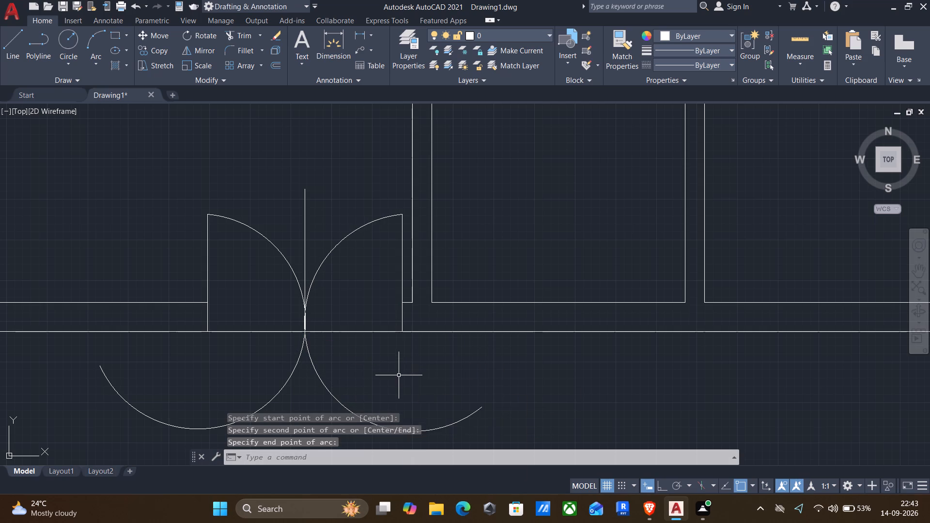
drag(393, 379, 267, 386)
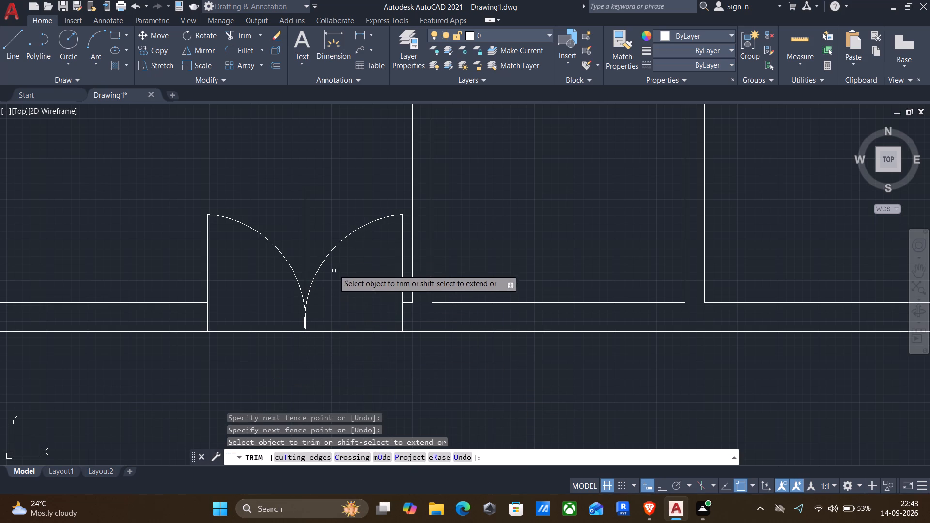
drag(301, 250, 316, 225)
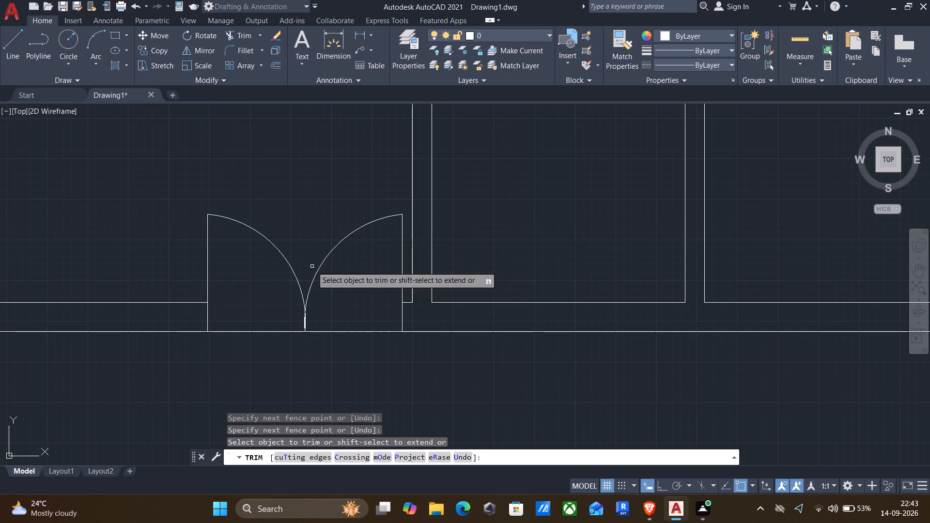
scroll(316, 336, up, 3)
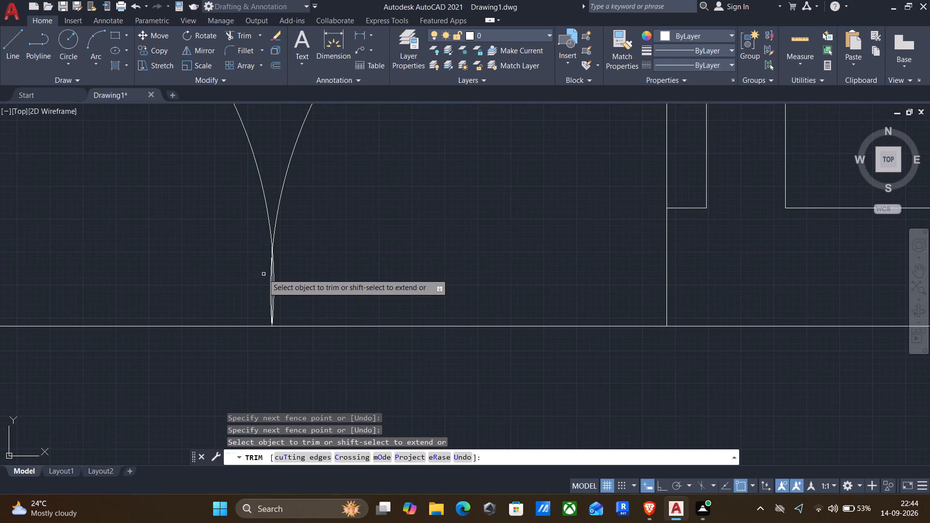
scroll(255, 267, up, 5)
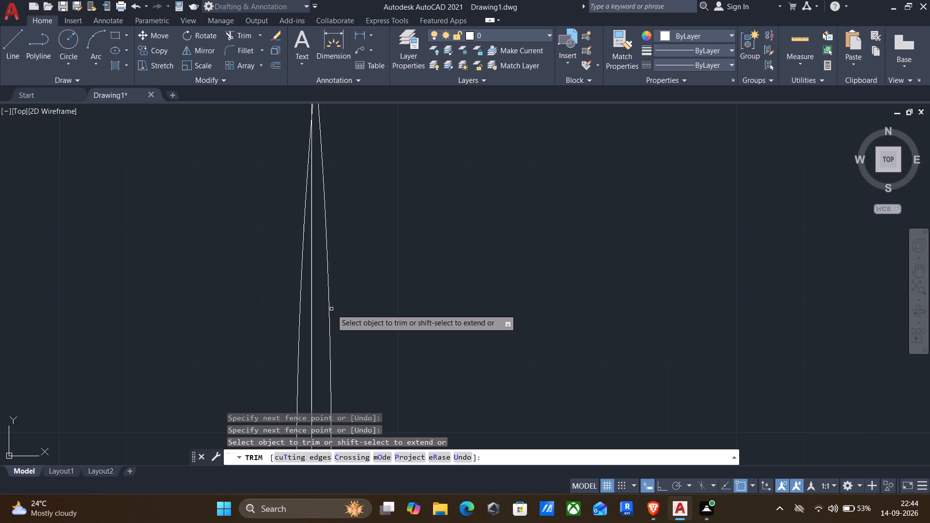
click(328, 308)
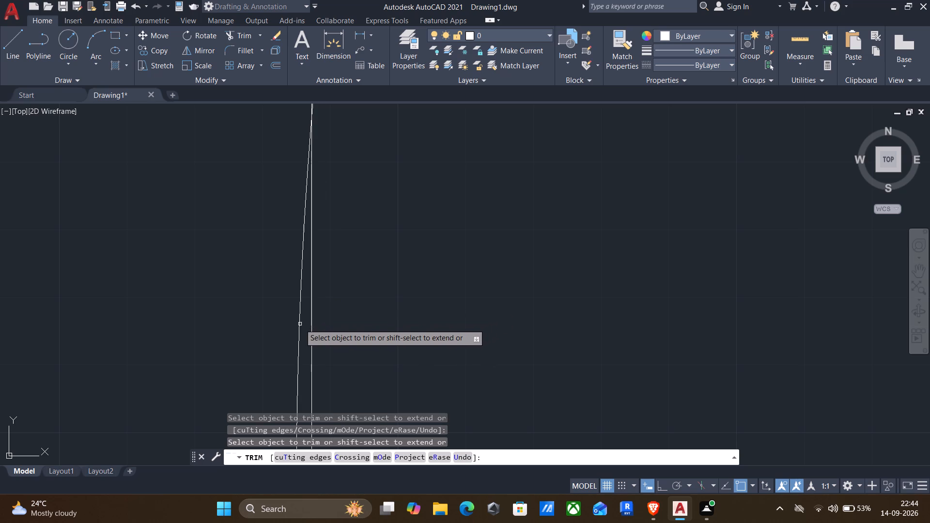
click(299, 325)
scroll(290, 329, down, 5)
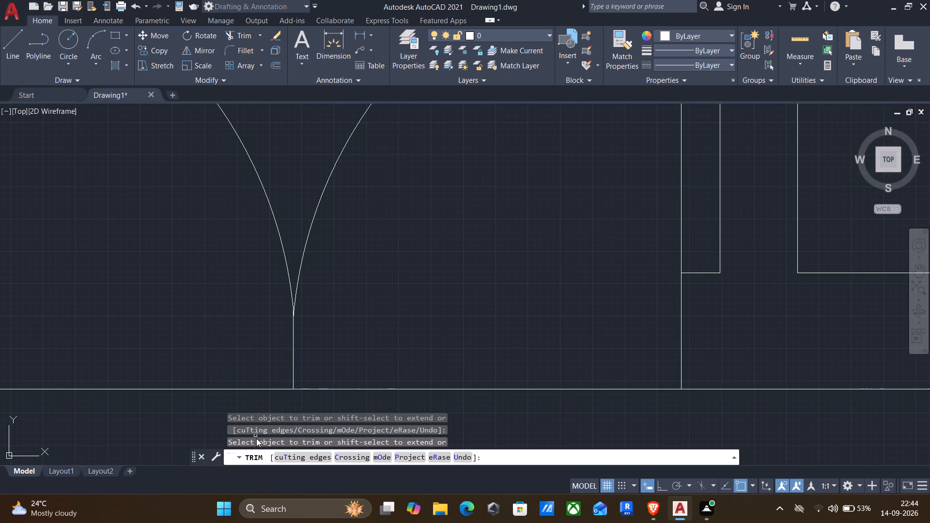
key(Escape)
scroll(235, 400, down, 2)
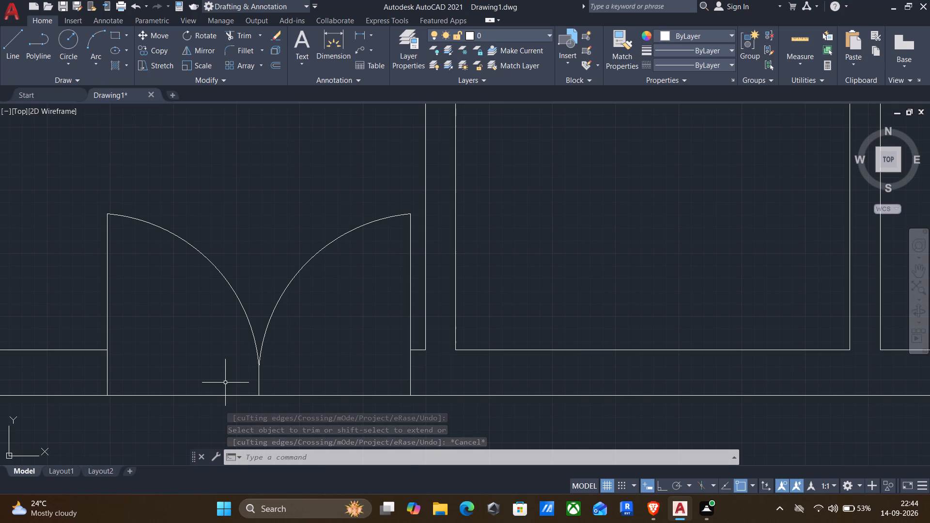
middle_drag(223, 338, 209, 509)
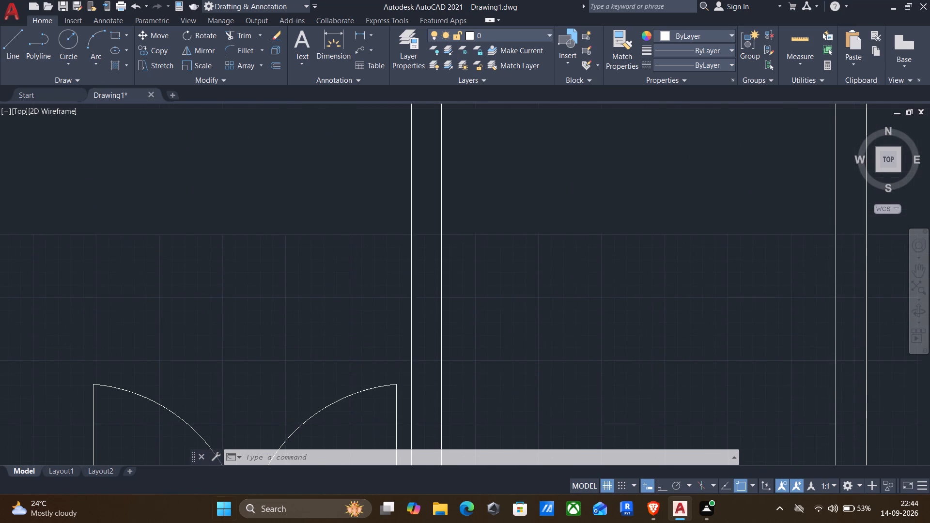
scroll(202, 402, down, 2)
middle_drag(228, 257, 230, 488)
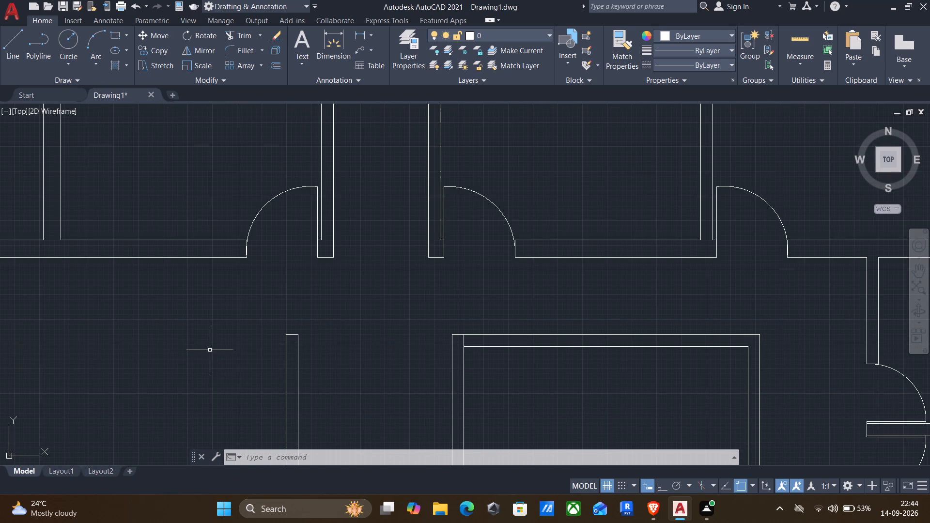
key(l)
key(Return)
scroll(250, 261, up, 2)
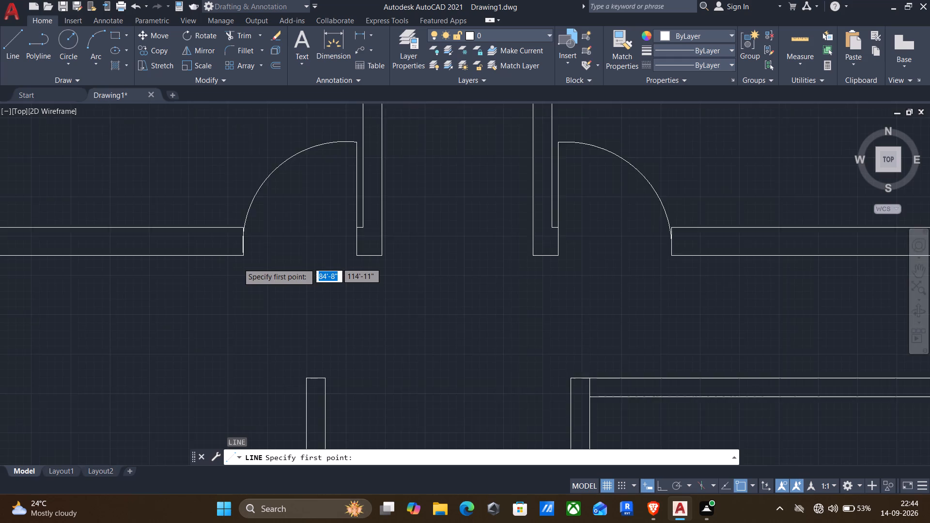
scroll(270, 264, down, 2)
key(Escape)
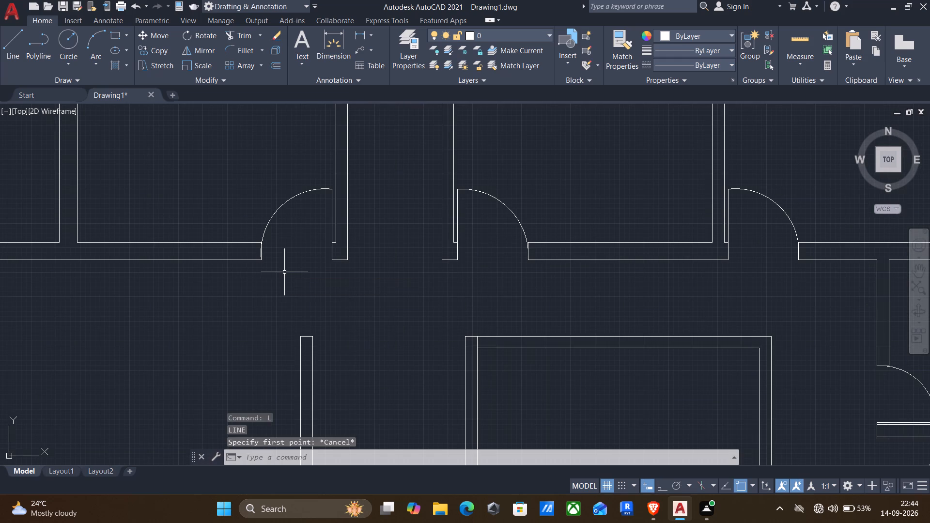
Draw horizontal threshold lines across the three door openings north of the corridor, aligned with the wall's south face.
key(l)
key(Return)
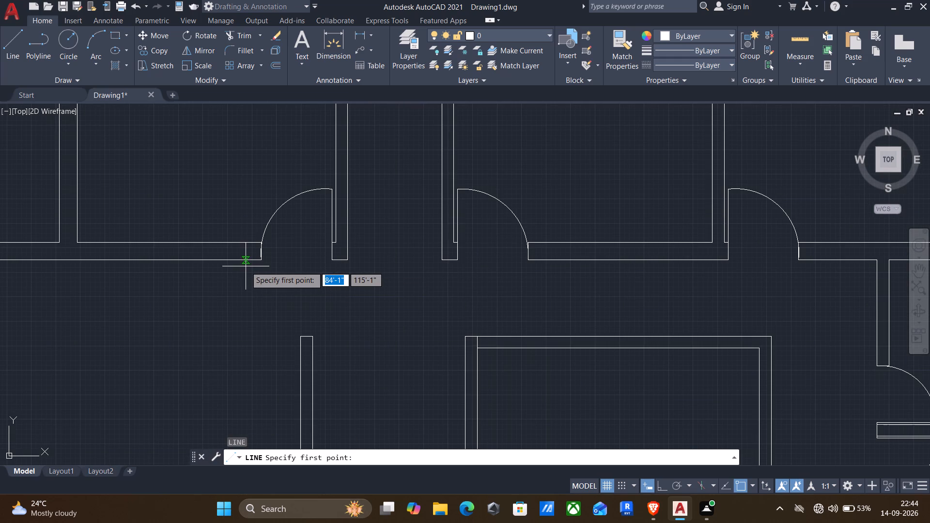
click(260, 258)
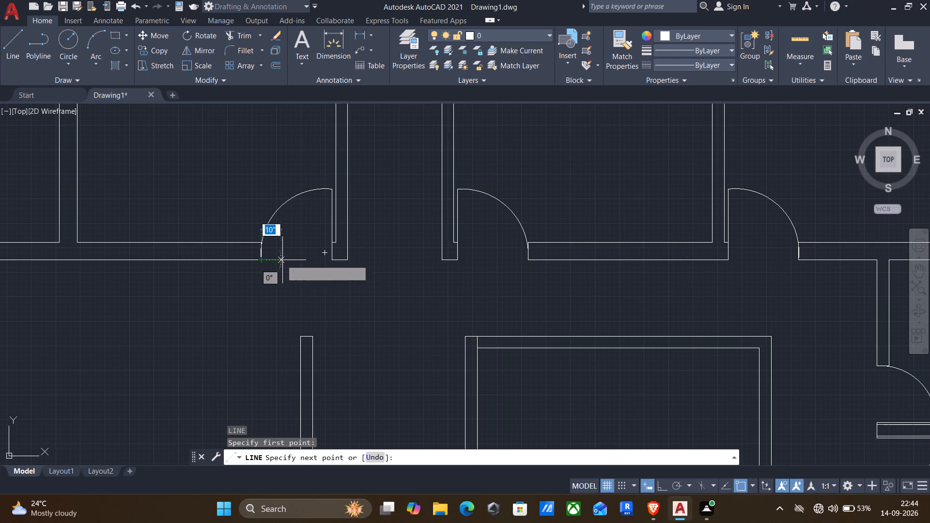
click(332, 262)
key(Return)
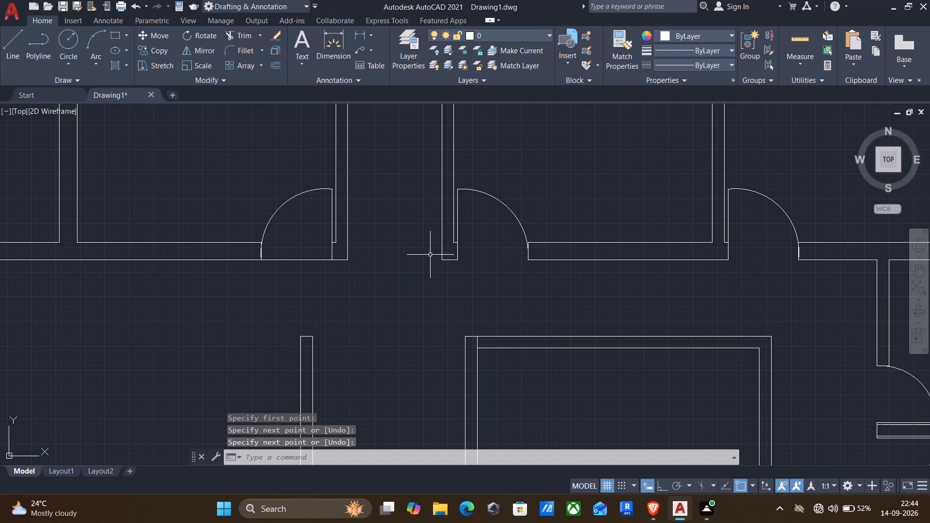
key(Return)
click(459, 260)
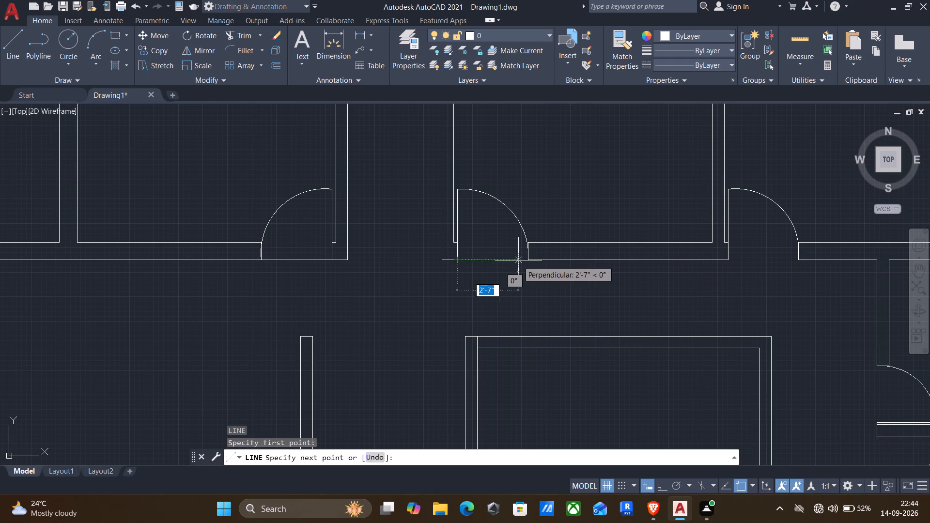
click(526, 261)
key(Return)
key(Return)
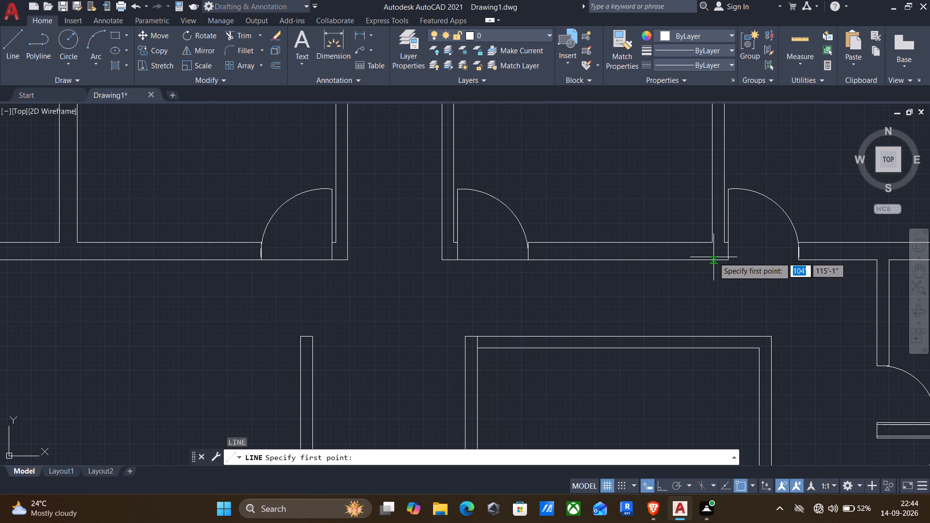
click(726, 261)
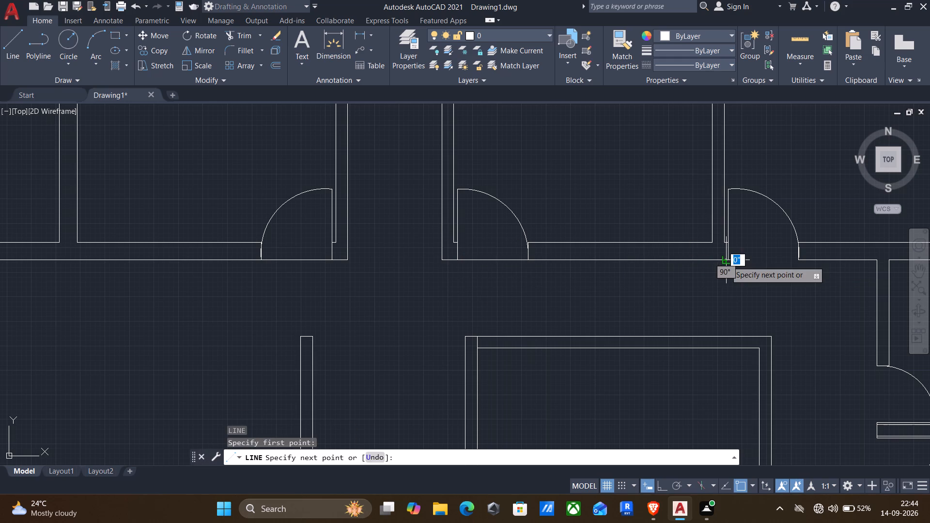
key(F8)
click(802, 260)
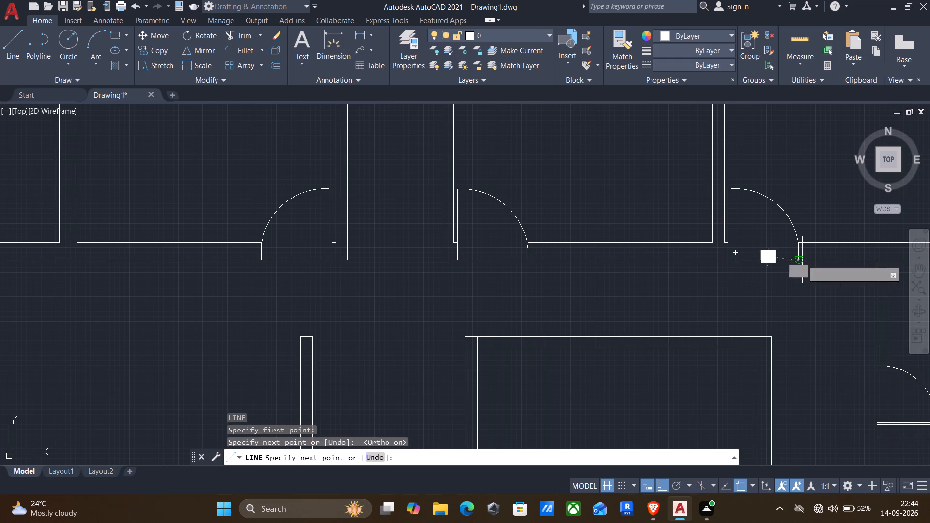
key(Return)
Offset the leaf line of the easternmost single door north of the corridor 1" east, into its opening.
key(o)
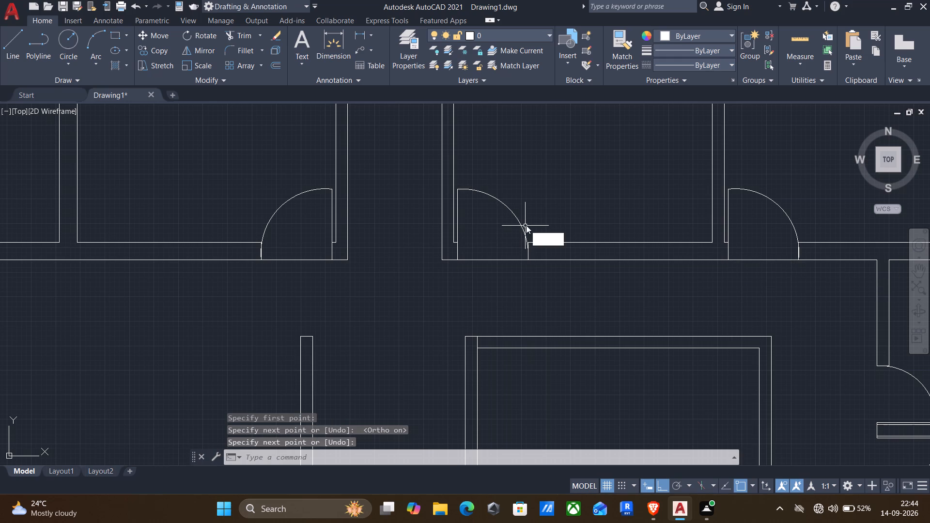
key(Return)
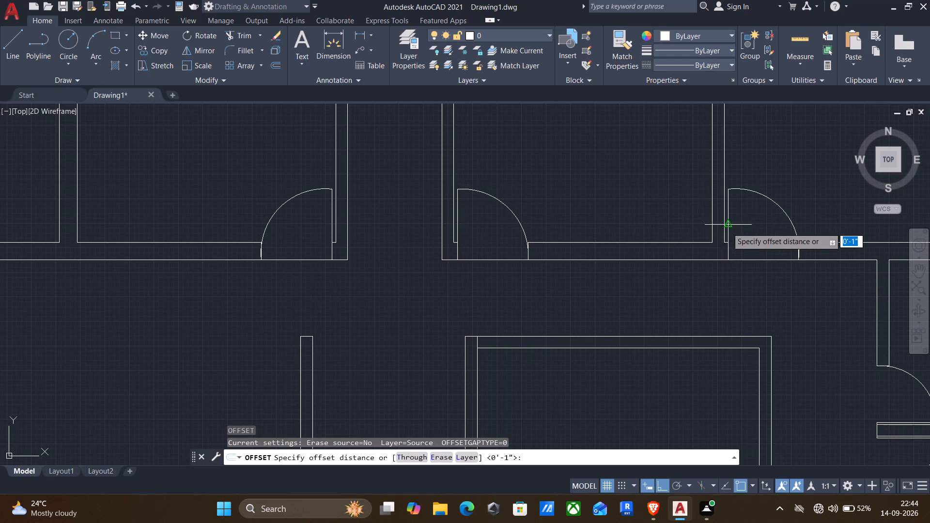
middle_drag(728, 229, 533, 259)
drag(558, 254, 533, 259)
click(559, 249)
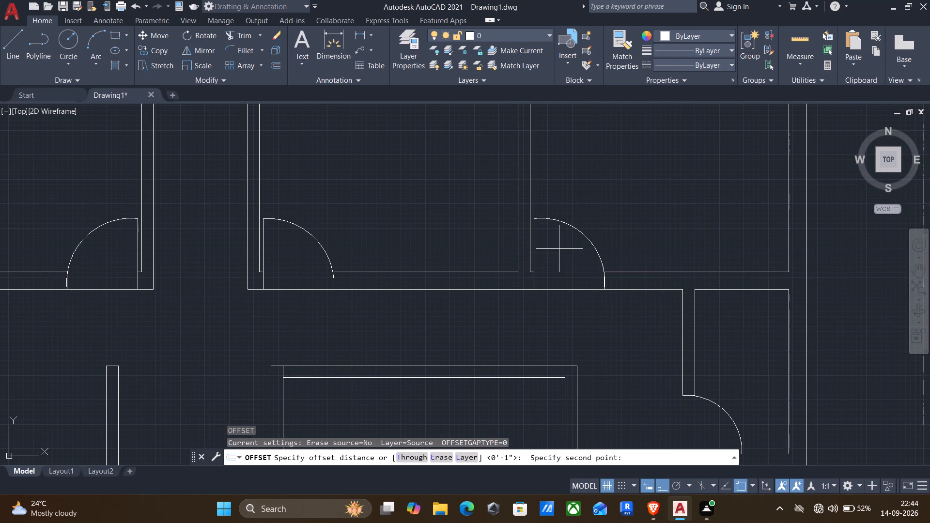
click(553, 259)
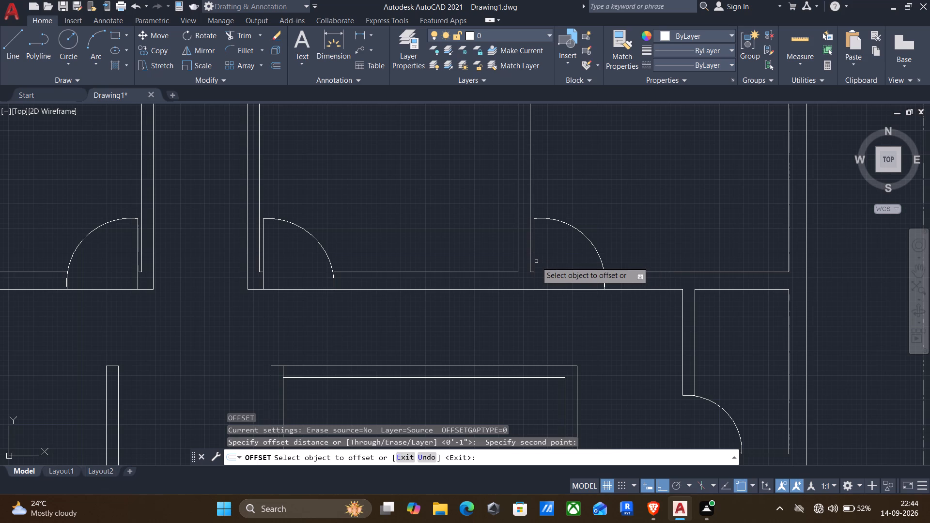
click(534, 261)
key(1)
key(shift+quotedbl)
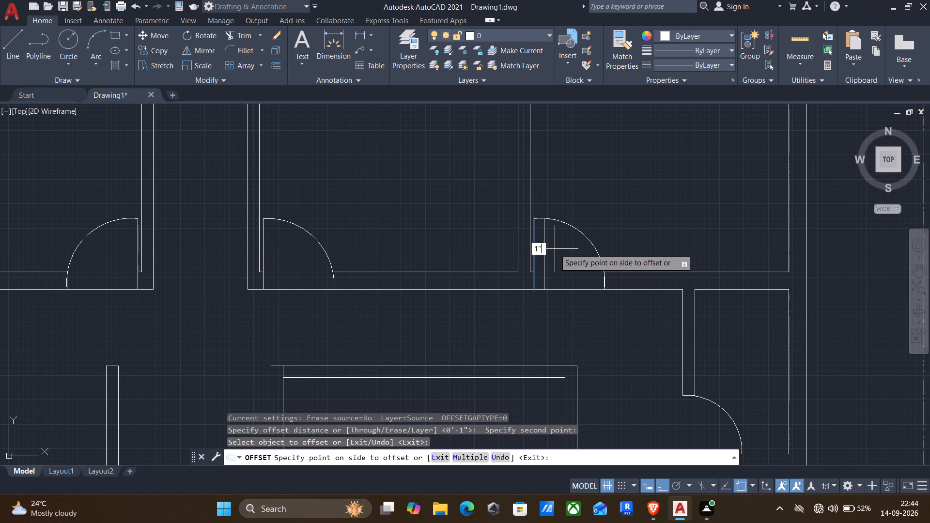
key(Return)
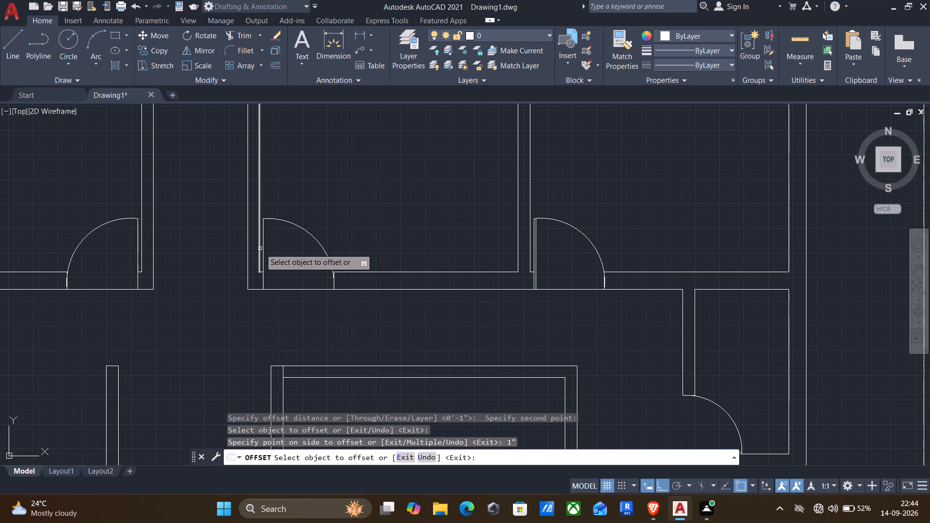
Offset the leaf lines of the middle and western doors north of the corridor 1" into their openings.
scroll(263, 247, up, 2)
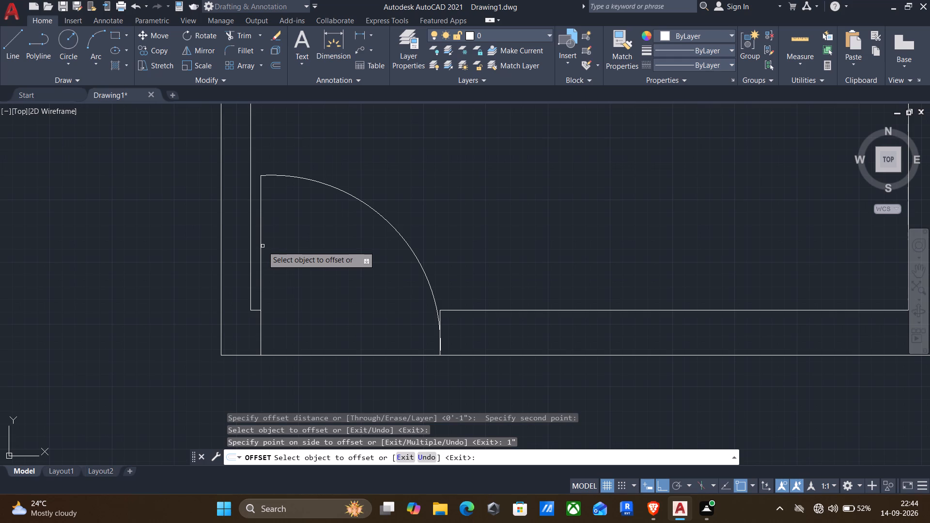
click(259, 242)
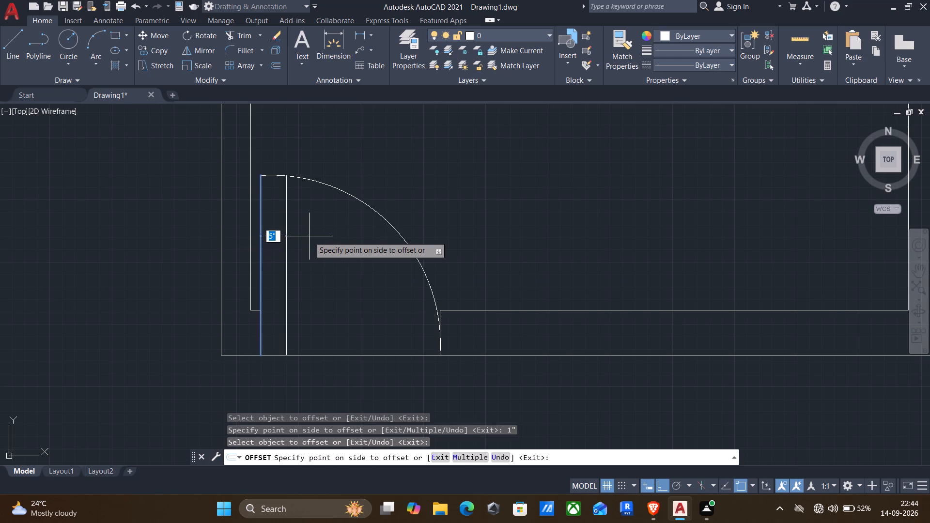
text(1")
key(Return)
scroll(216, 260, down, 2)
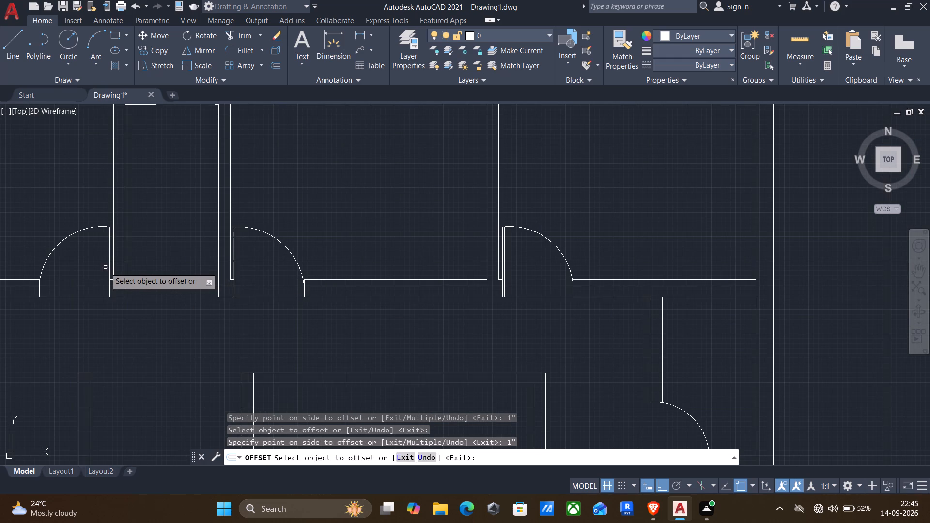
click(109, 264)
text(1")
key(Return)
Offset both leaf lines of the double-leaf south entrance door 1" inward, towards the door's centre.
middle_drag(142, 315, 220, 232)
scroll(223, 223, down, 1)
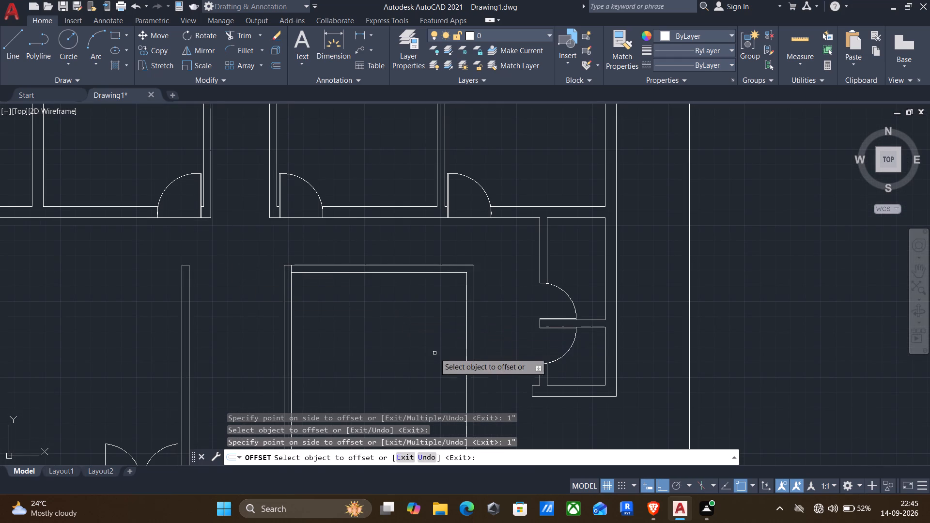
middle_drag(433, 354, 437, 287)
middle_drag(269, 350, 321, 250)
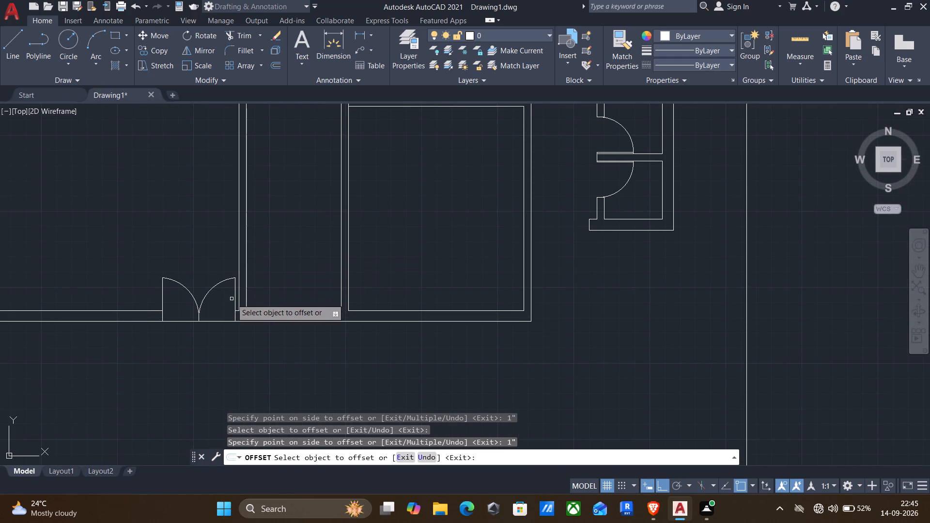
scroll(232, 299, up, 1)
click(234, 282)
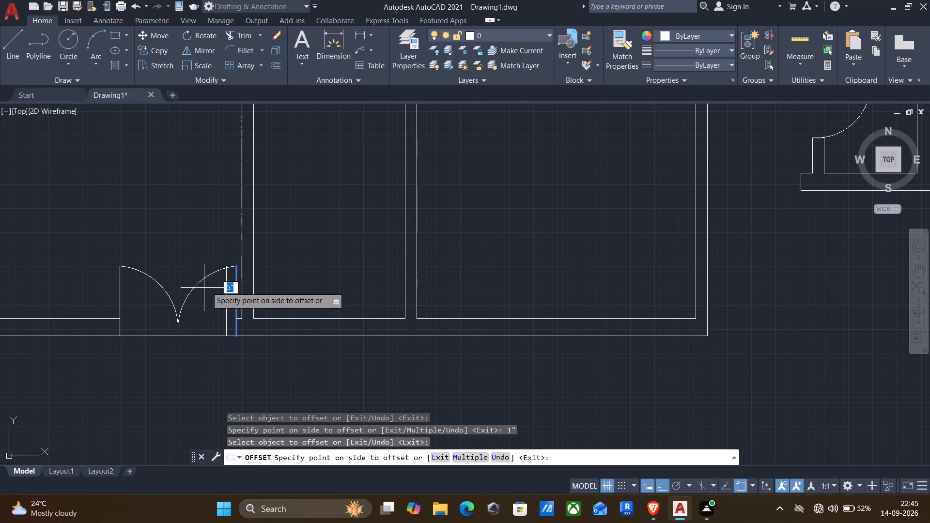
text(1")
key(Return)
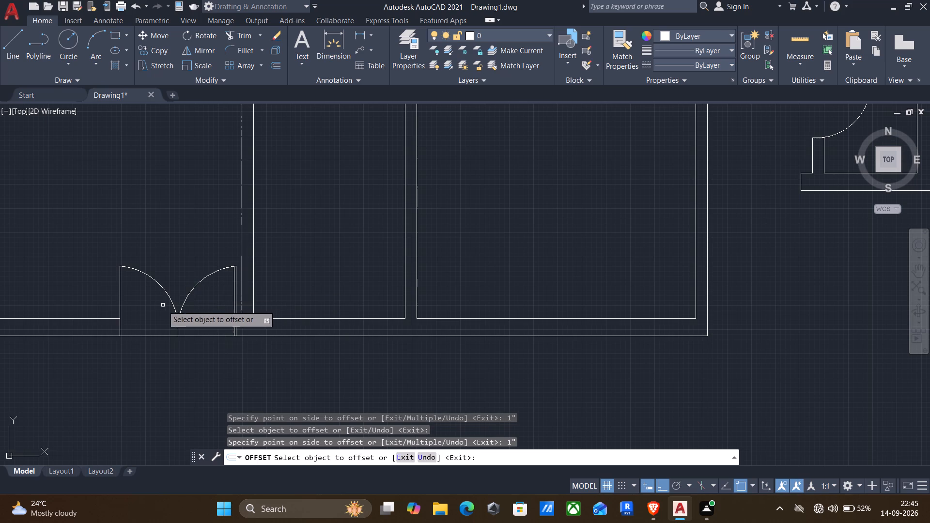
click(118, 299)
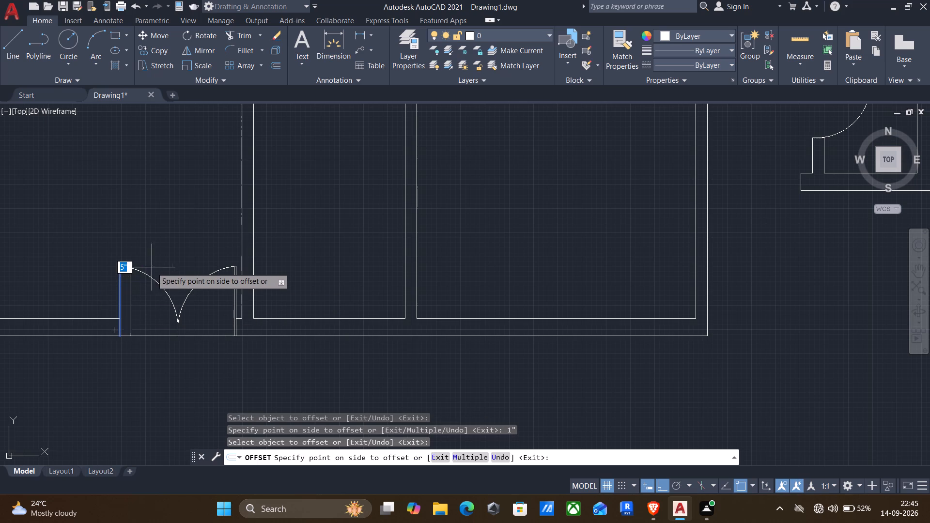
key(1)
key(shift+quotedbl)
key(Return)
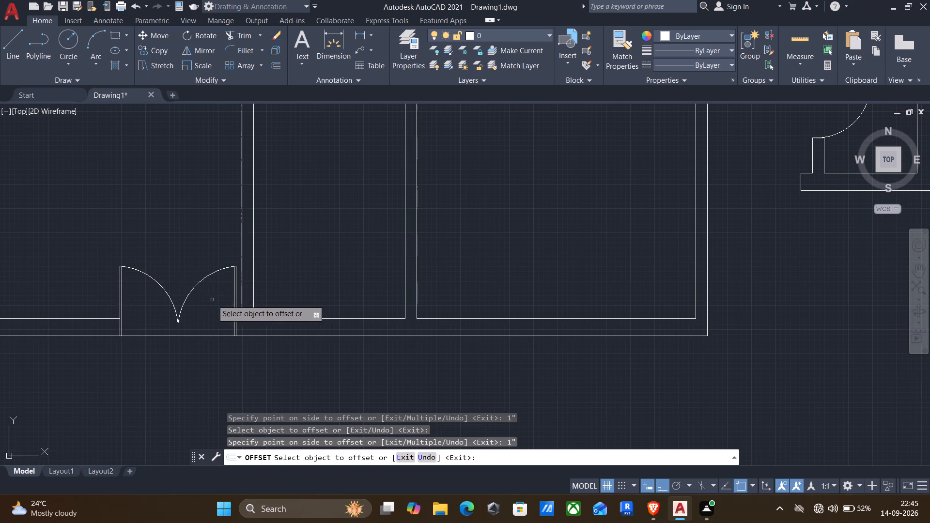
scroll(212, 300, down, 1)
middle_drag(221, 335, 248, 292)
middle_drag(247, 307, 188, 369)
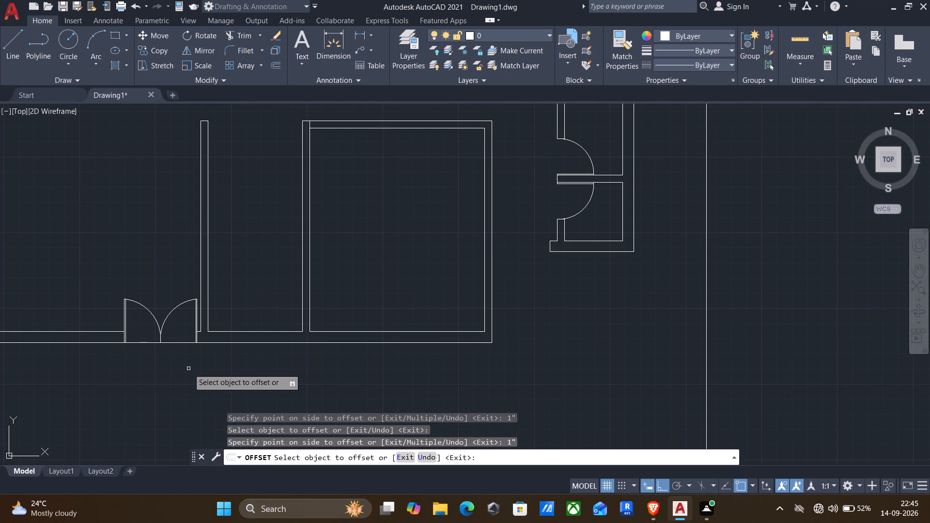
key(Escape)
Trim the short inner wall line crossing the wall thickness at the northwest corner of the room south of the corridor.
middle_drag(202, 376, 186, 379)
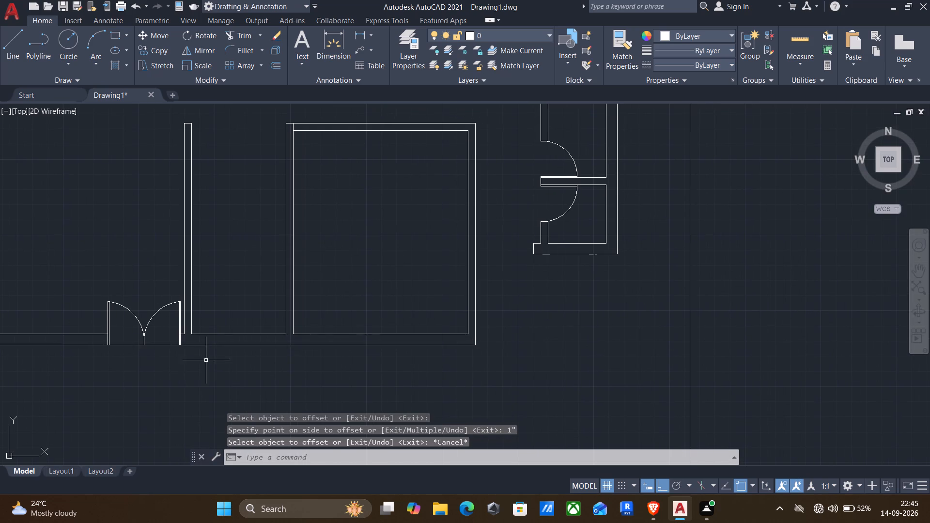
middle_drag(203, 359, 158, 393)
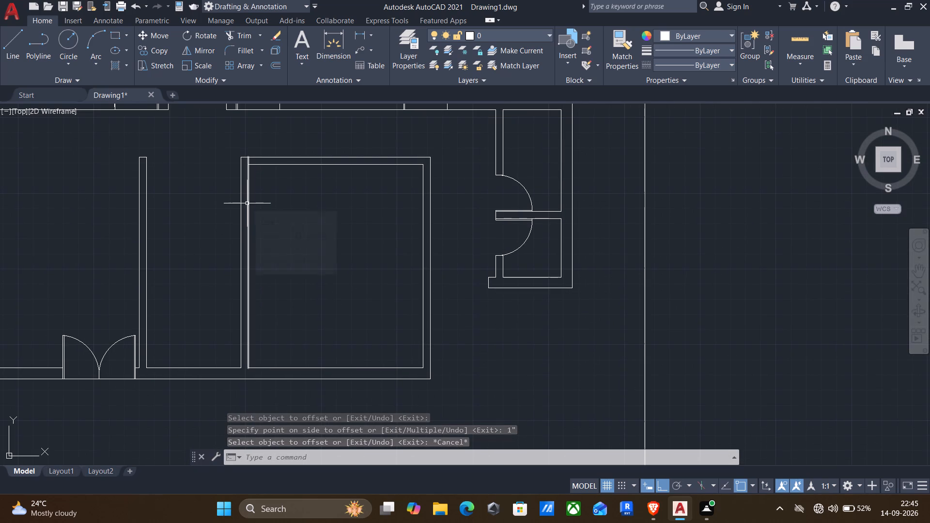
key(t)
key(r)
key(Return)
scroll(243, 179, up, 2)
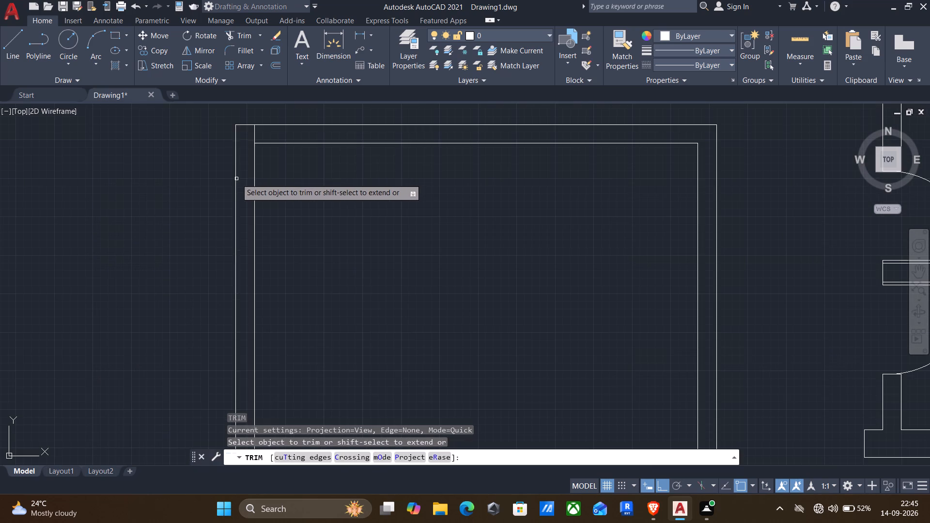
scroll(256, 136, up, 2)
drag(256, 136, 238, 144)
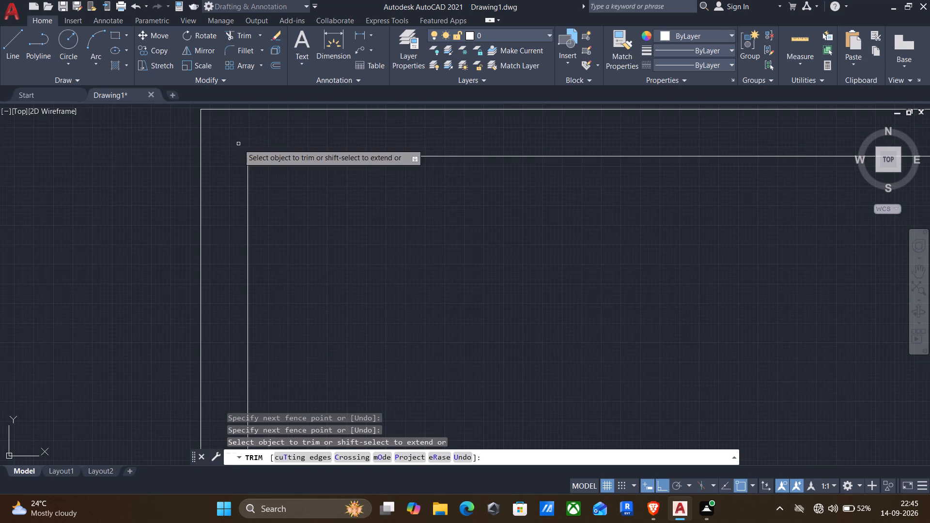
scroll(238, 144, down, 2)
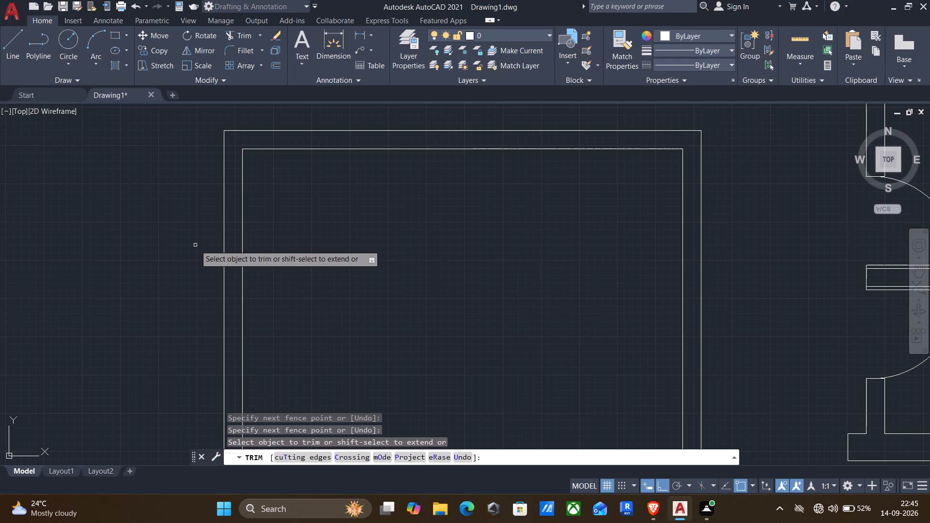
key(Escape)
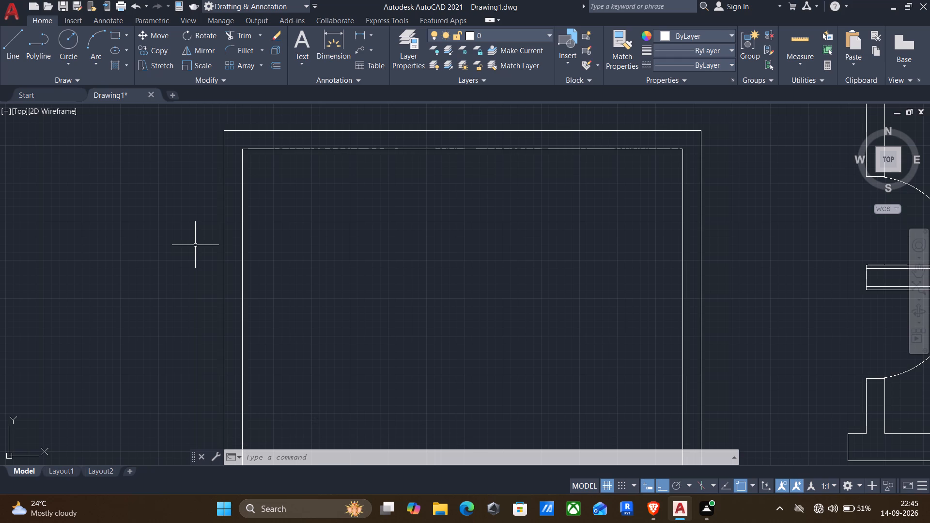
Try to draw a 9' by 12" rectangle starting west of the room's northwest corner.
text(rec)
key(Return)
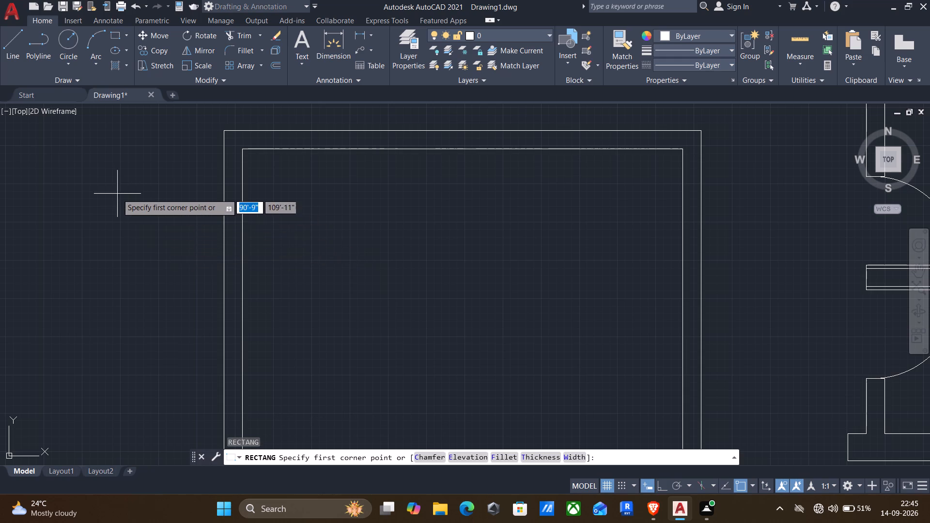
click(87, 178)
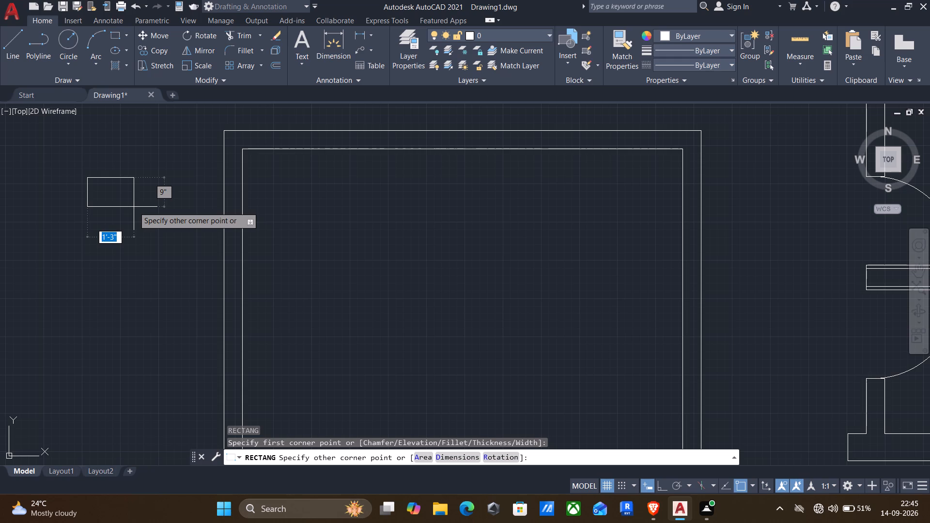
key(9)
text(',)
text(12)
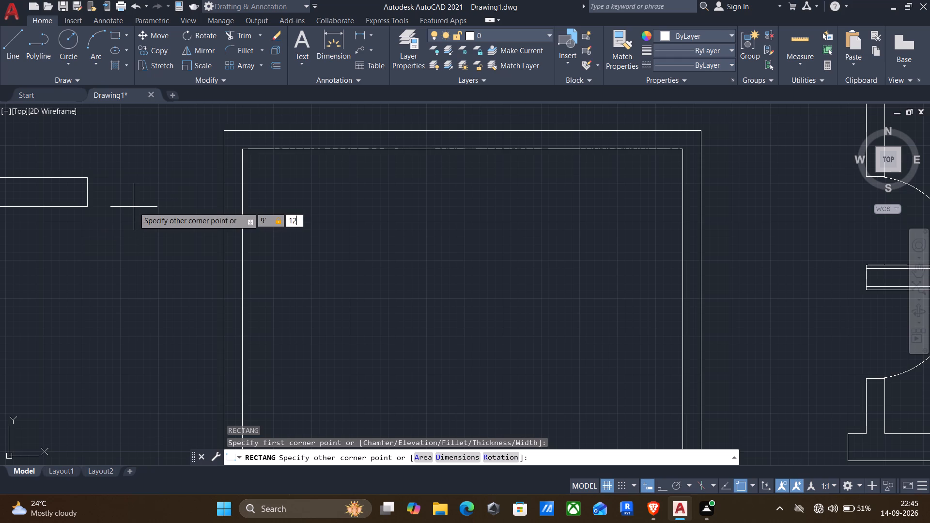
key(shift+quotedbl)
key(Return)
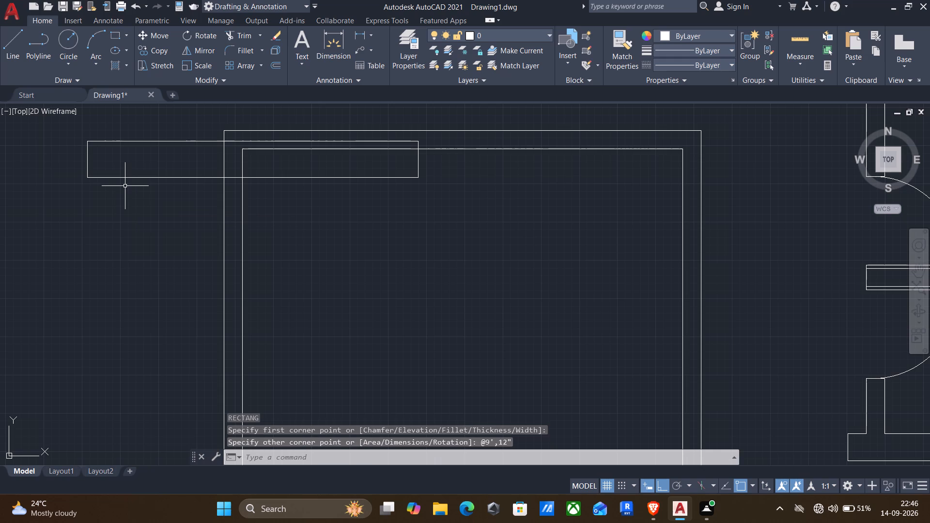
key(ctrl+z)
Draw a rectangle 9" wide by 12" high in the open space west of the room's northwest corner.
text(rec)
key(Return)
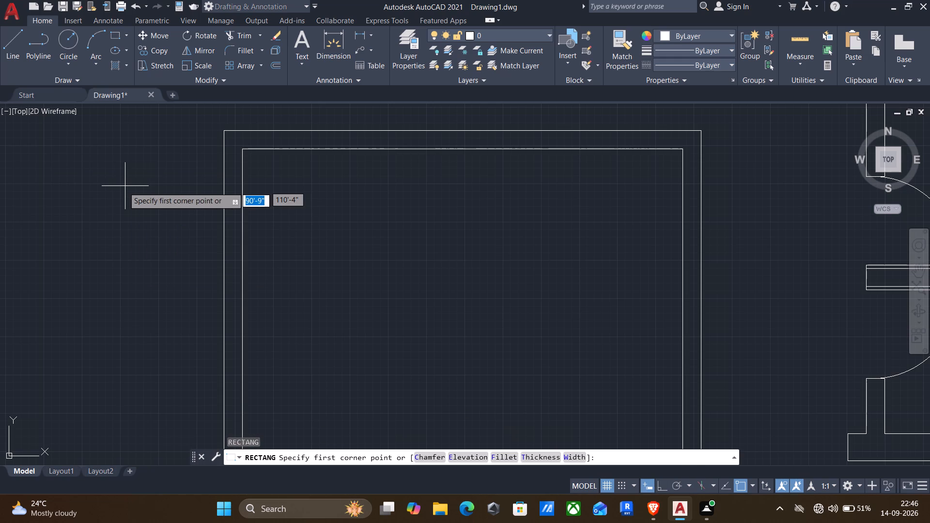
click(62, 180)
key(9)
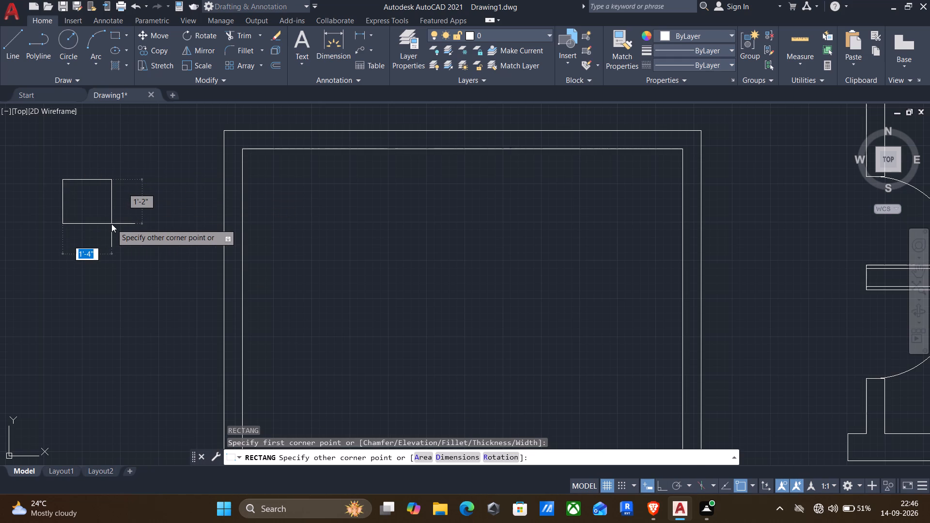
key(shift+quotedbl)
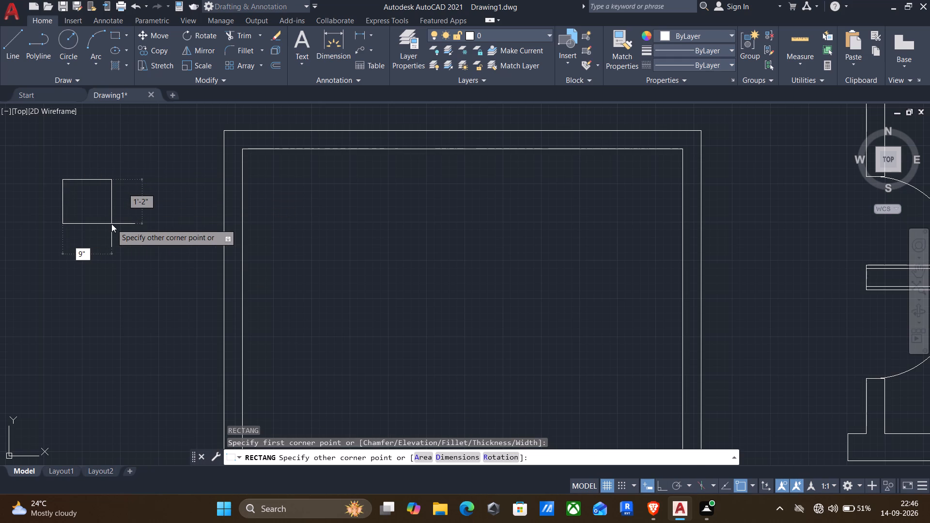
text(,12")
key(Return)
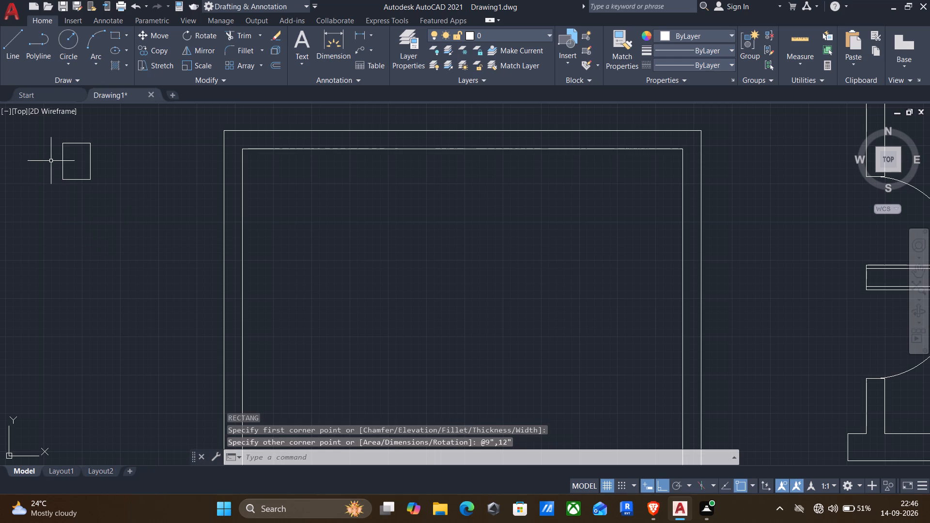
Copy the 9" by 12" rectangle horizontally to the east, leaving a gap between the two.
click(46, 135)
click(114, 197)
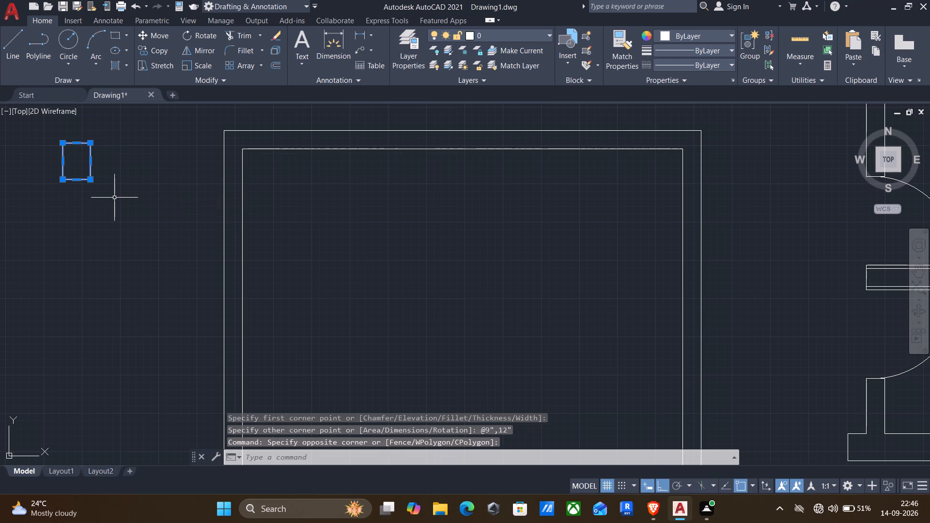
text(co)
key(Return)
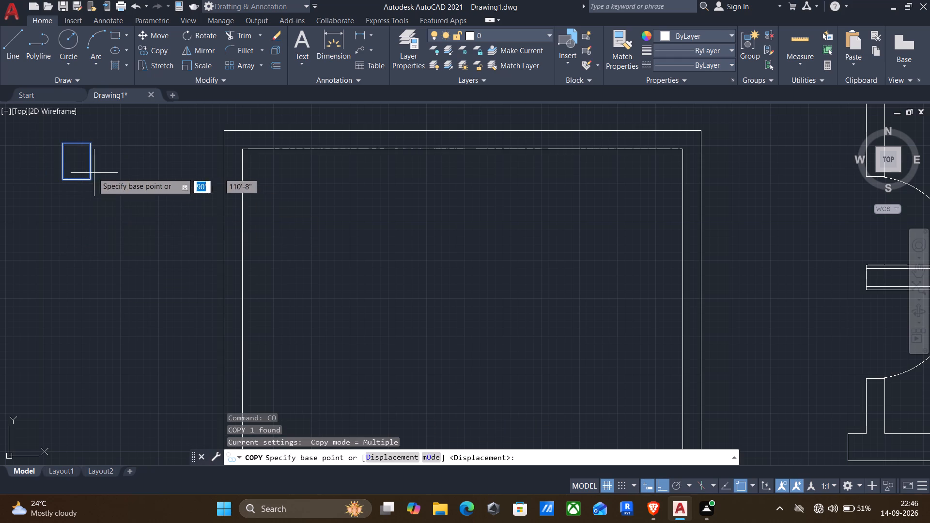
click(85, 180)
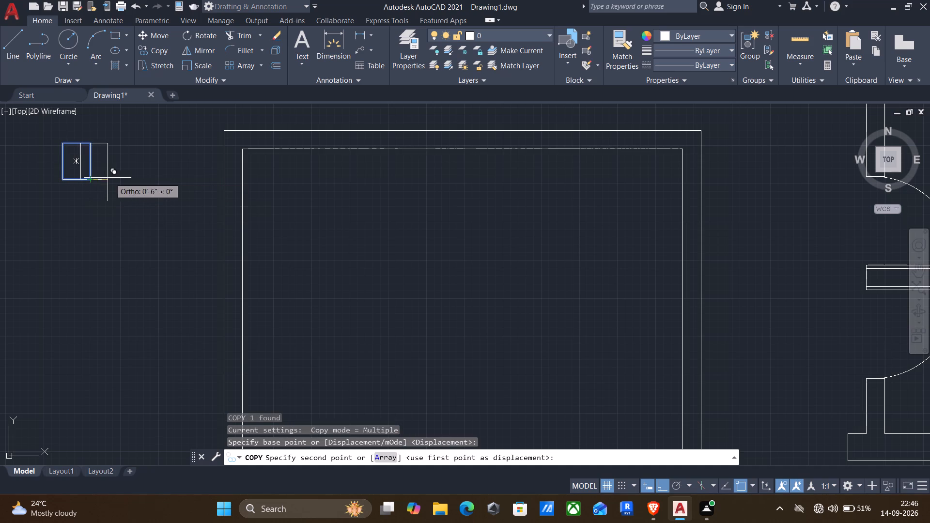
click(152, 186)
key(Return)
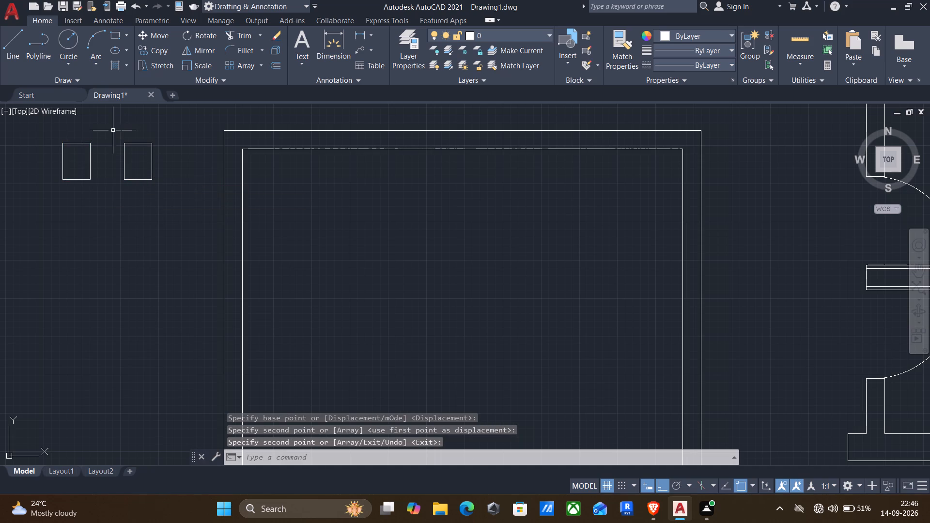
Rotate the eastern of the two 9" by 12" rectangles 90° counterclockwise about its top-left corner.
click(113, 130)
click(161, 205)
text(ro)
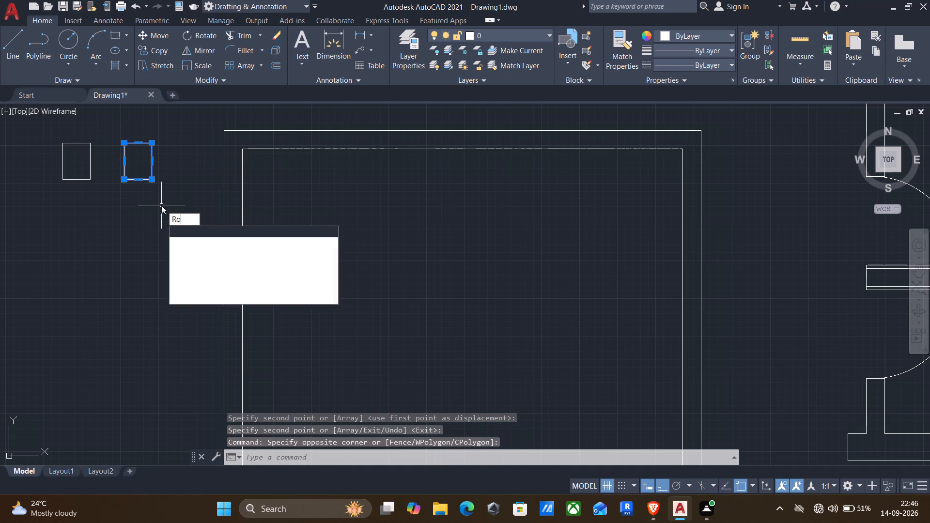
key(Return)
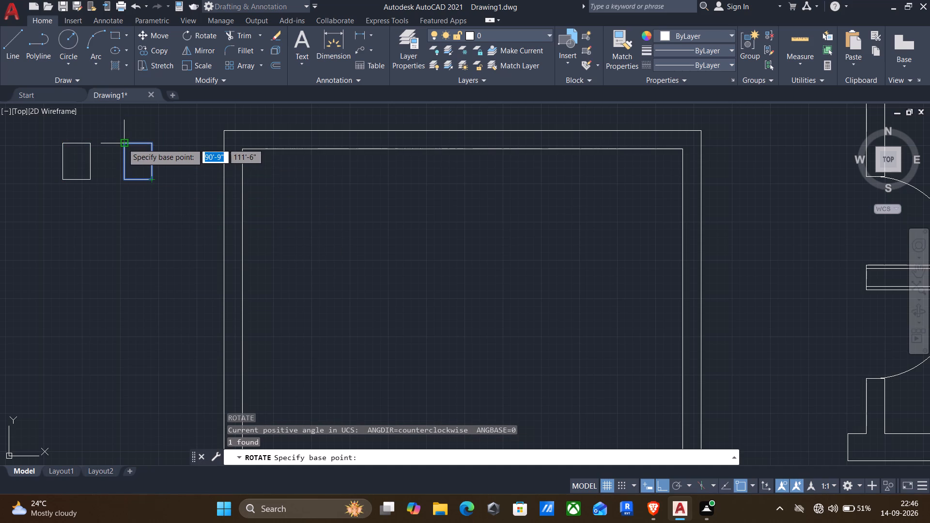
click(123, 143)
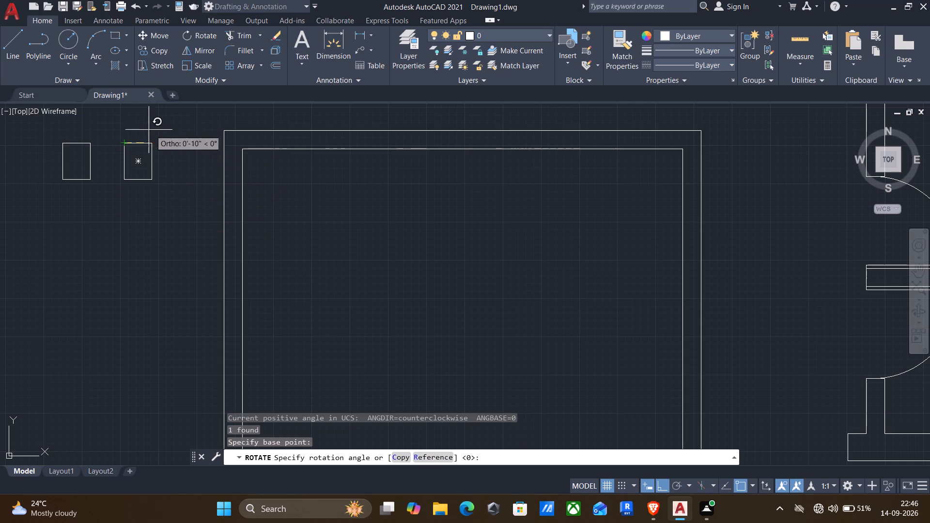
click(118, 134)
With Ortho off, copy the upright 9" by 12" rectangle by its top-left corner to the building's northwest outer wall corner.
scroll(119, 138, down, 2)
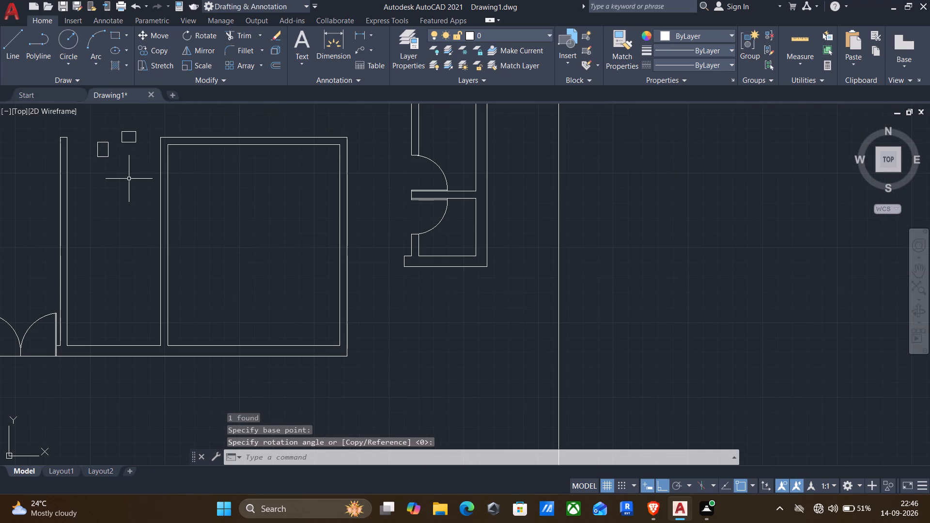
middle_drag(129, 179, 319, 315)
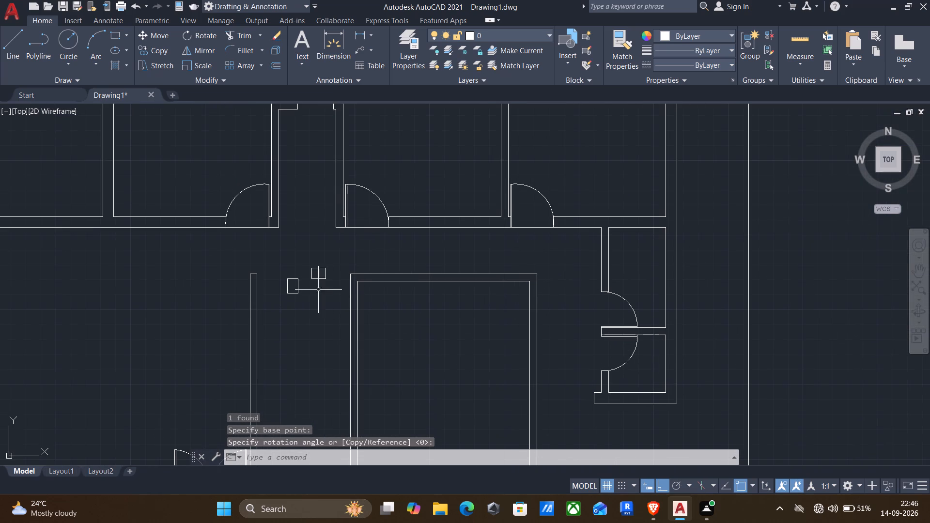
scroll(300, 289, down, 2)
scroll(291, 286, up, 3)
click(283, 269)
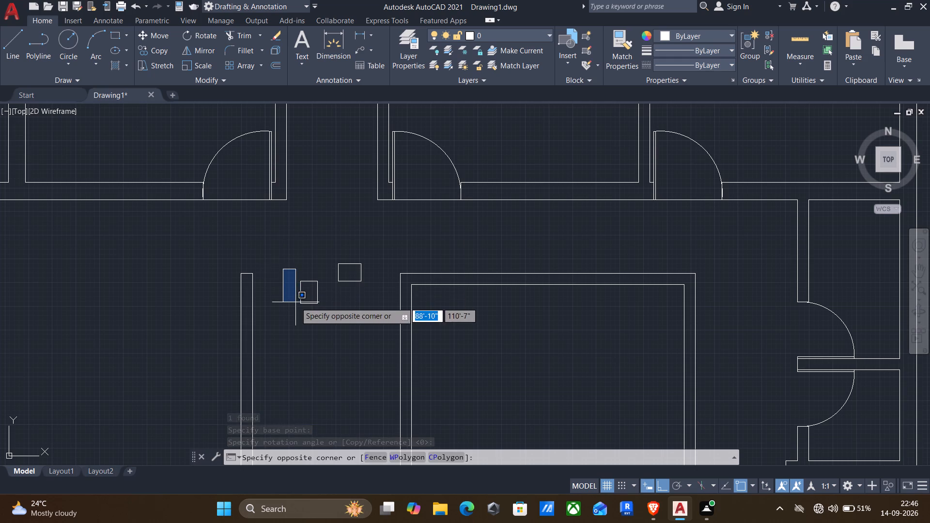
click(324, 318)
key(c)
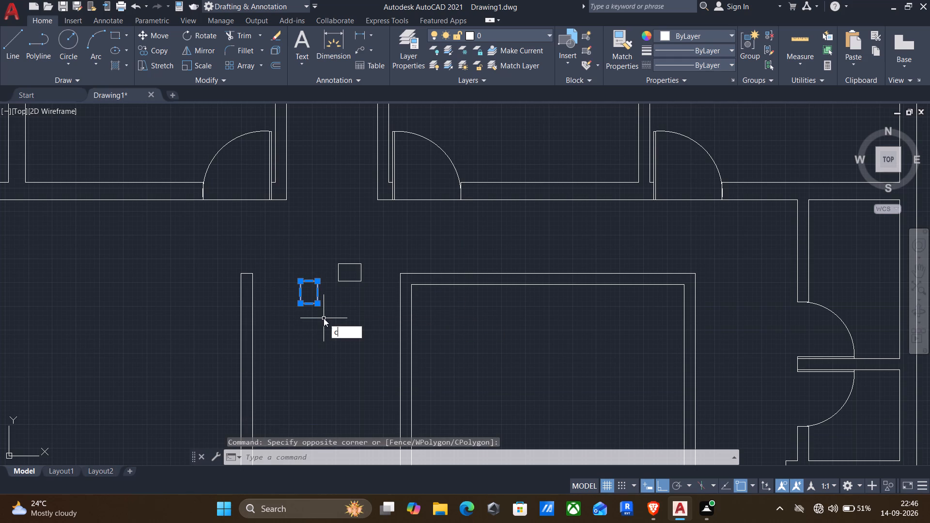
key(o)
key(Return)
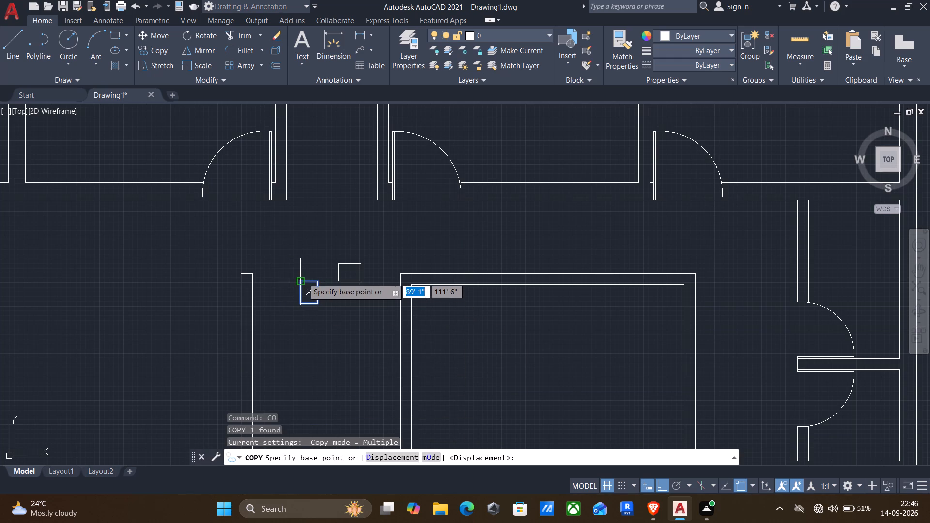
click(303, 278)
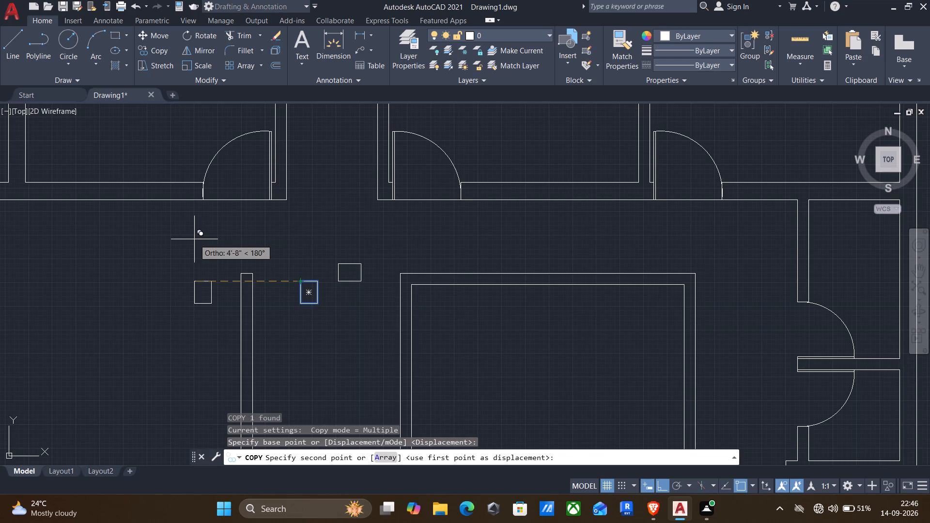
key(F8)
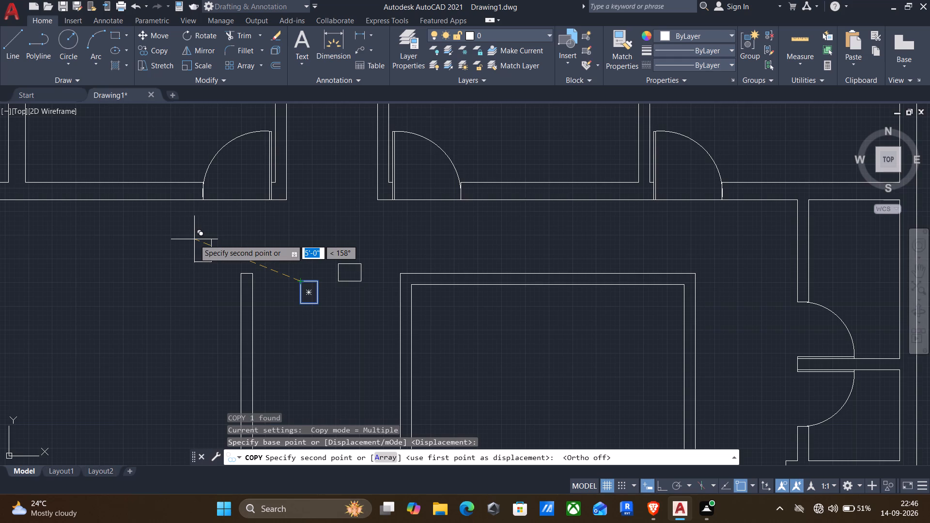
middle_drag(193, 245, 513, 402)
scroll(478, 285, down, 1)
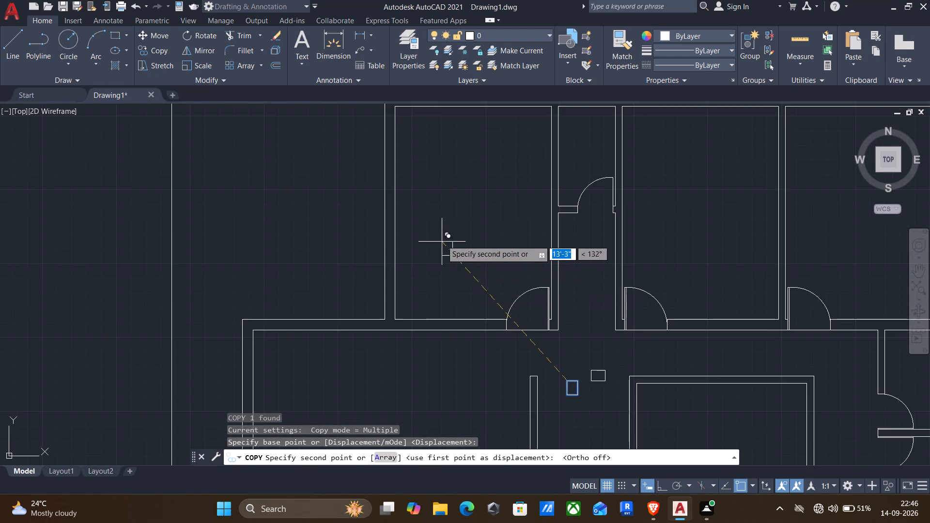
middle_drag(437, 240, 399, 396)
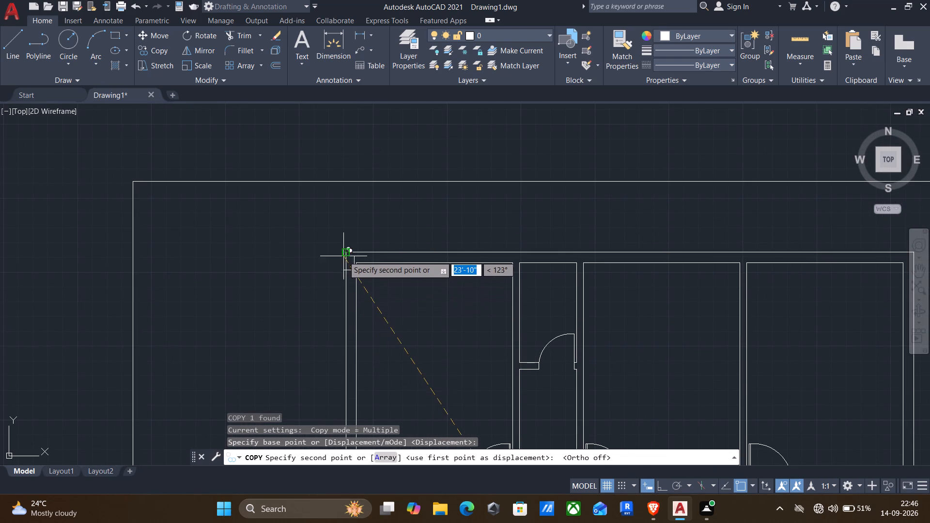
click(346, 253)
Place another copy of the upright rectangle at the northwest outer corner of the large hall, where its wall projects west.
middle_drag(381, 336, 381, 333)
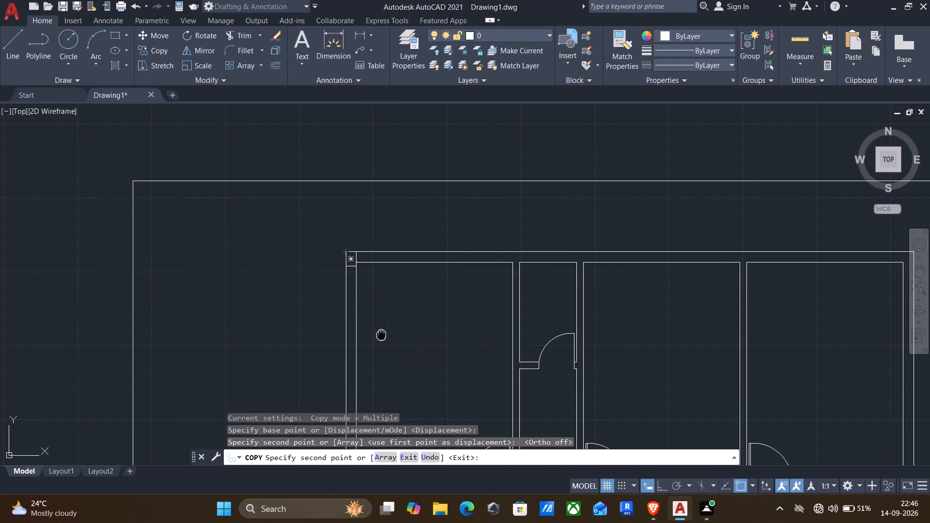
middle_drag(381, 333, 395, 203)
middle_drag(380, 280, 424, 188)
scroll(263, 260, up, 2)
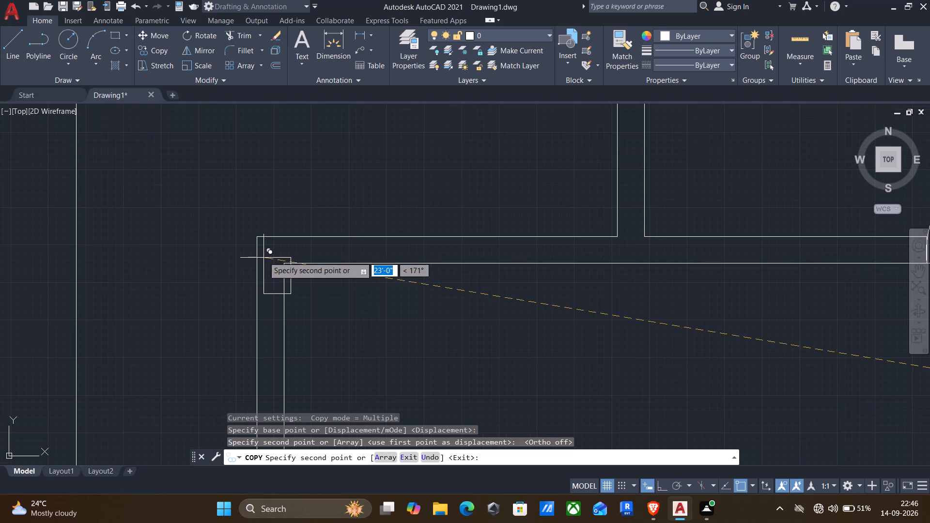
click(256, 240)
Place another copy of the upright rectangle in the open space south of the hall's south wall and end the copying.
middle_drag(315, 301, 319, 295)
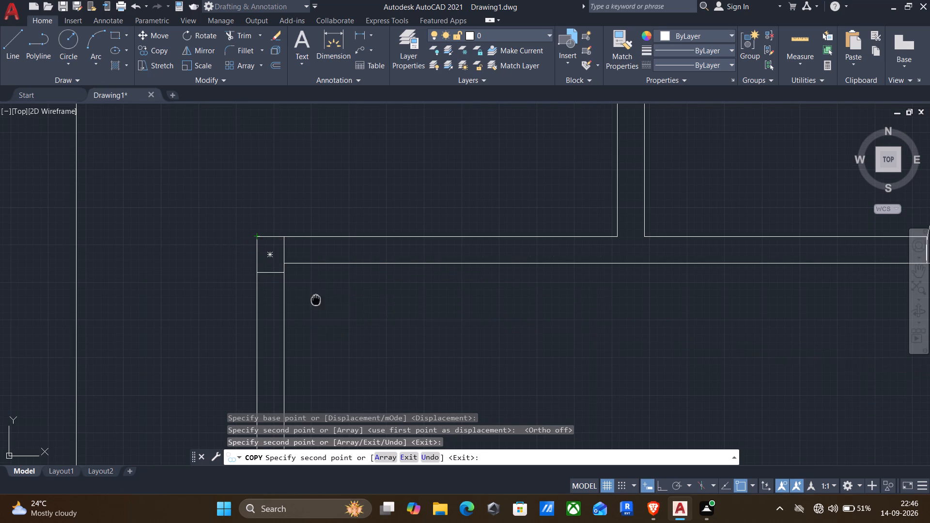
middle_drag(319, 295, 355, 159)
scroll(367, 200, down, 1)
middle_drag(418, 309, 416, 297)
middle_drag(409, 223, 408, 216)
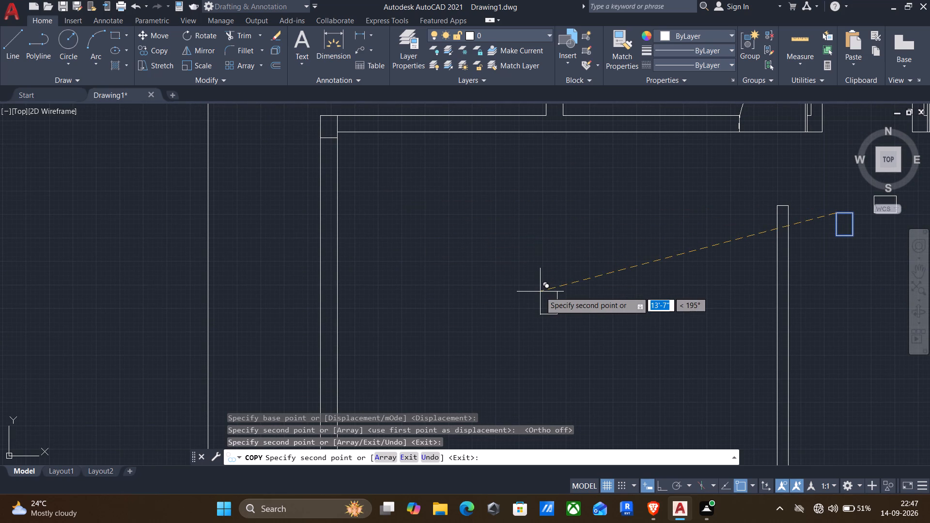
middle_drag(540, 292, 473, 325)
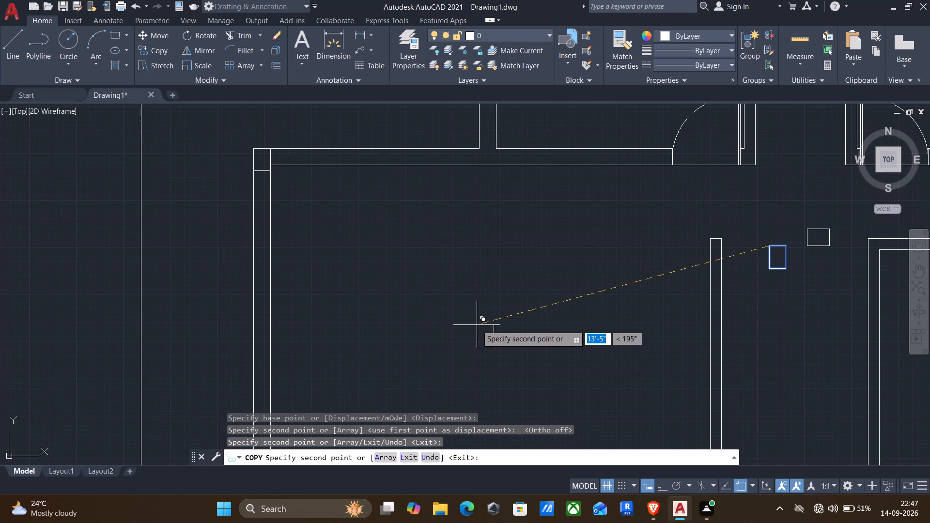
middle_drag(536, 311, 446, 256)
middle_drag(493, 297, 473, 261)
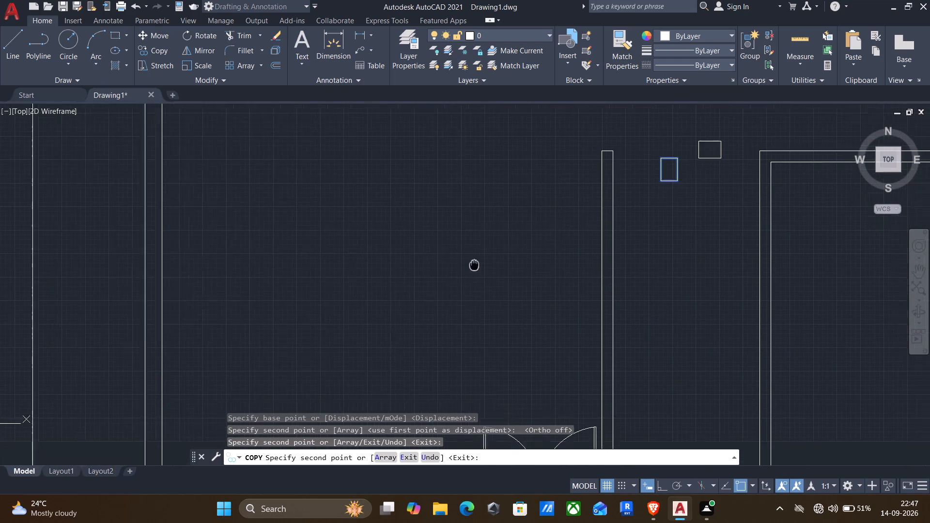
middle_drag(473, 261, 462, 248)
scroll(462, 266, down, 2)
middle_drag(475, 326, 478, 215)
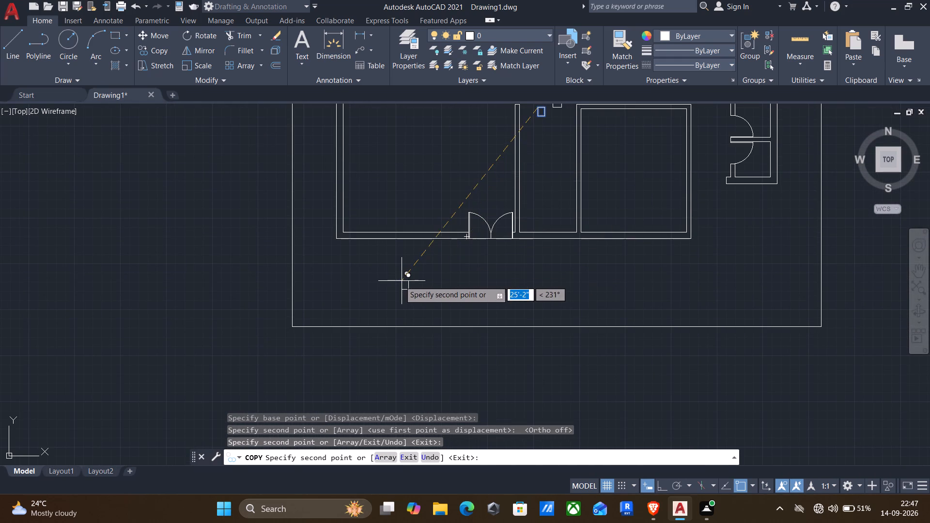
click(400, 281)
key(Escape)
Move the rectangle south of the hall by its bottom-left corner onto the hall's southwest outer wall corner.
click(382, 274)
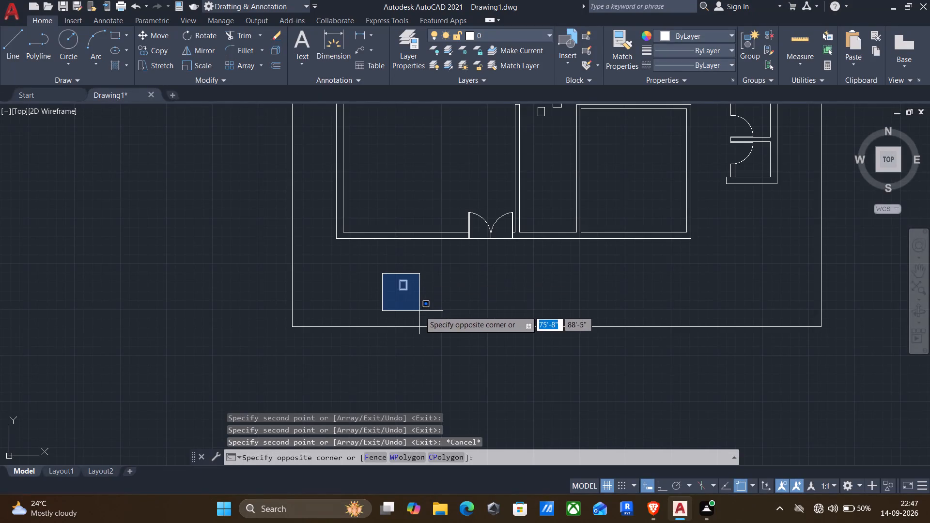
click(419, 311)
key(m)
key(Return)
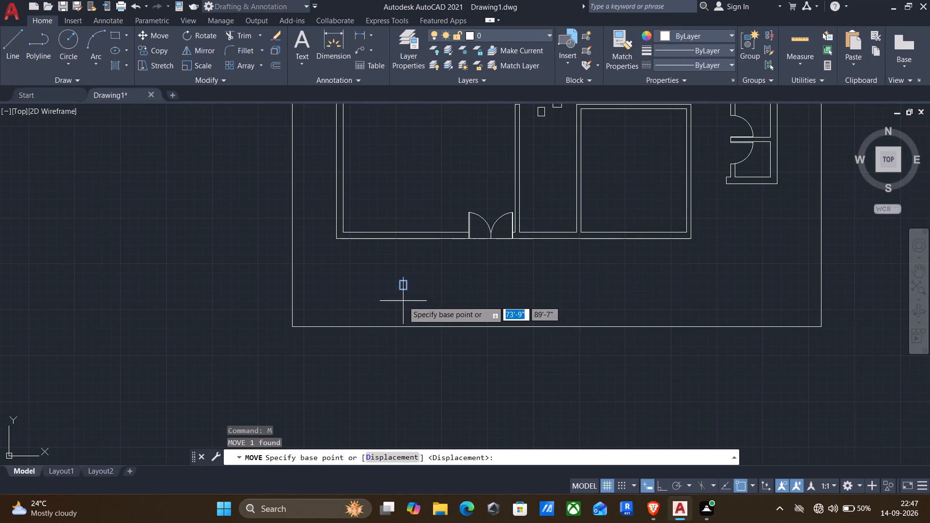
click(399, 291)
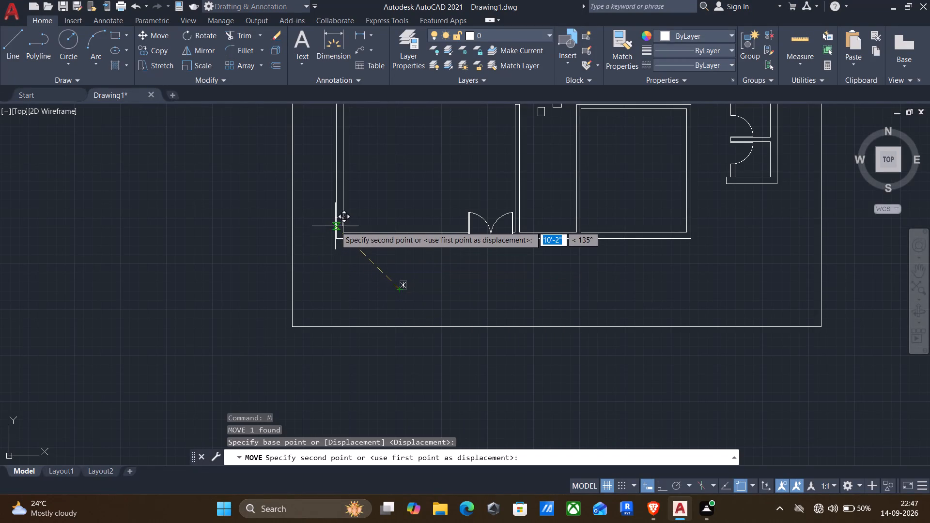
scroll(337, 230, up, 3)
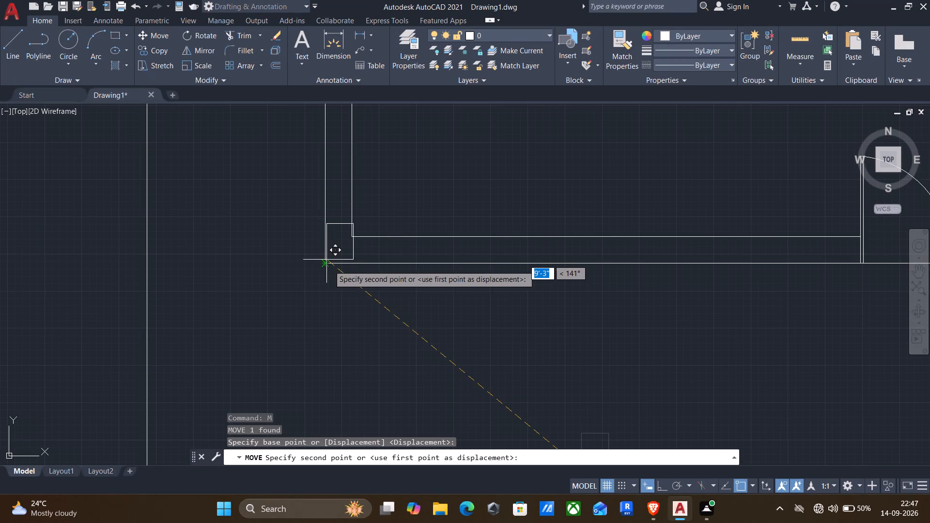
click(325, 266)
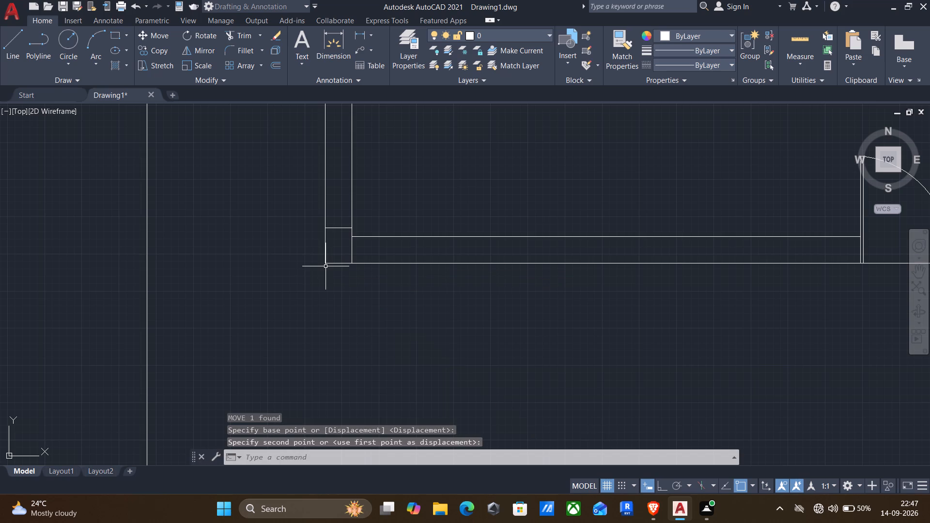
Copy the southwest corner column by its bottom-right corner to the foot of the door leaf at the wall end east of the passage.
scroll(363, 282, down, 1)
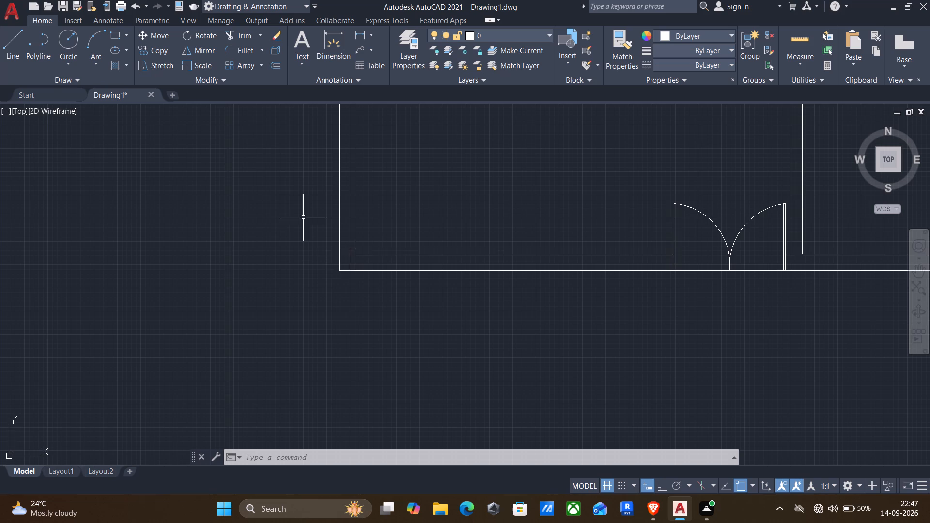
click(280, 201)
click(383, 307)
key(c)
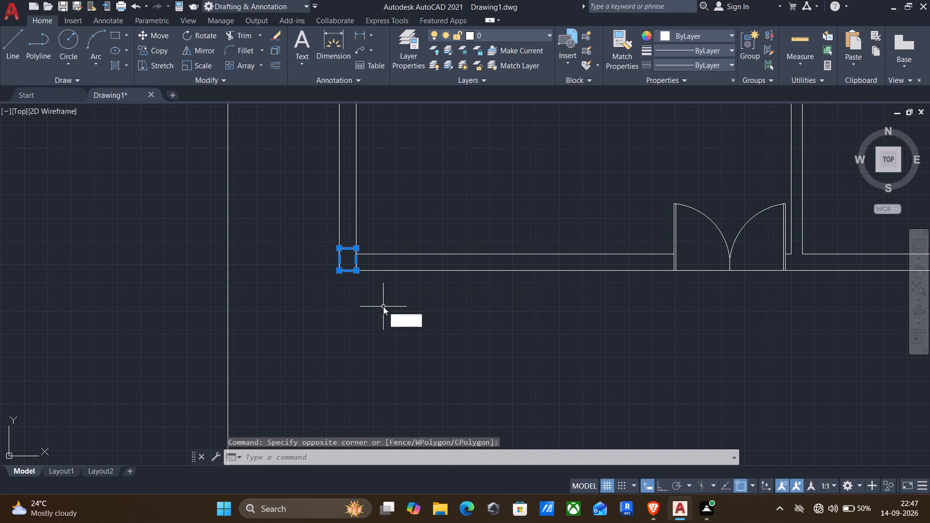
key(o)
key(Return)
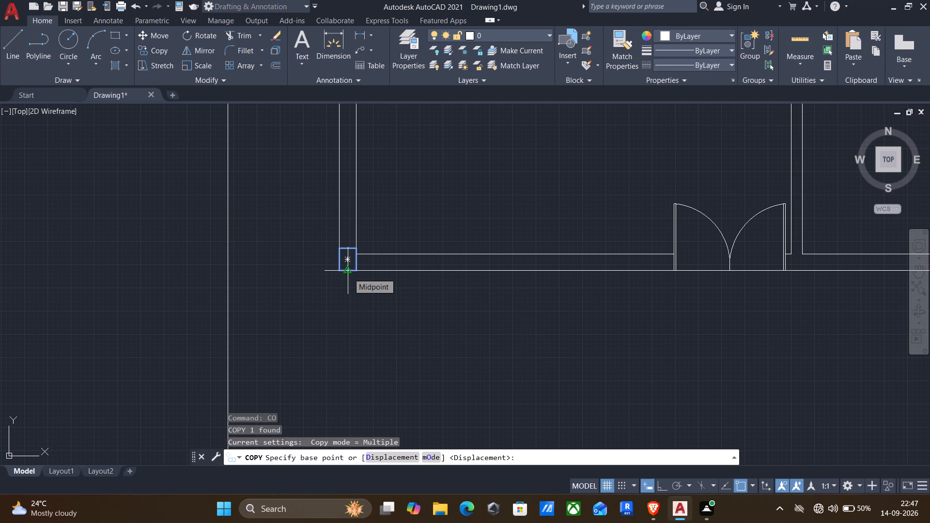
click(358, 272)
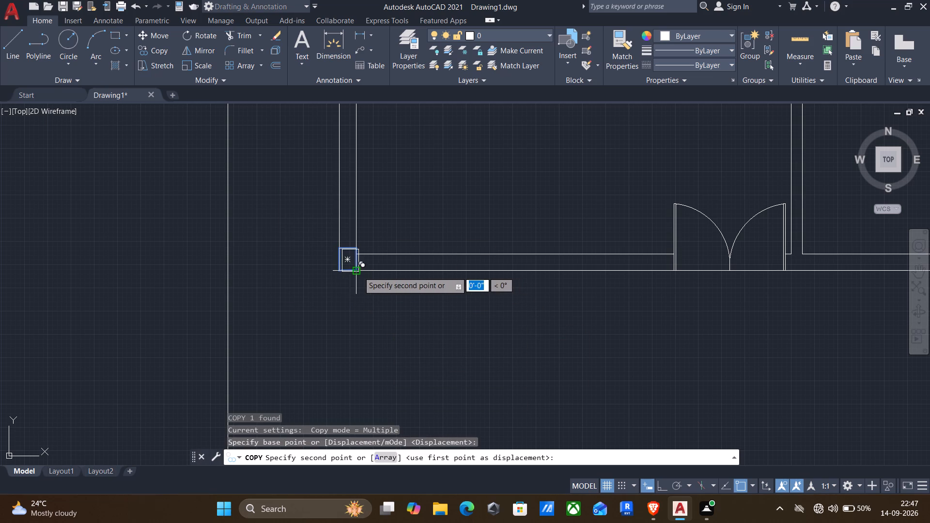
scroll(403, 269, down, 3)
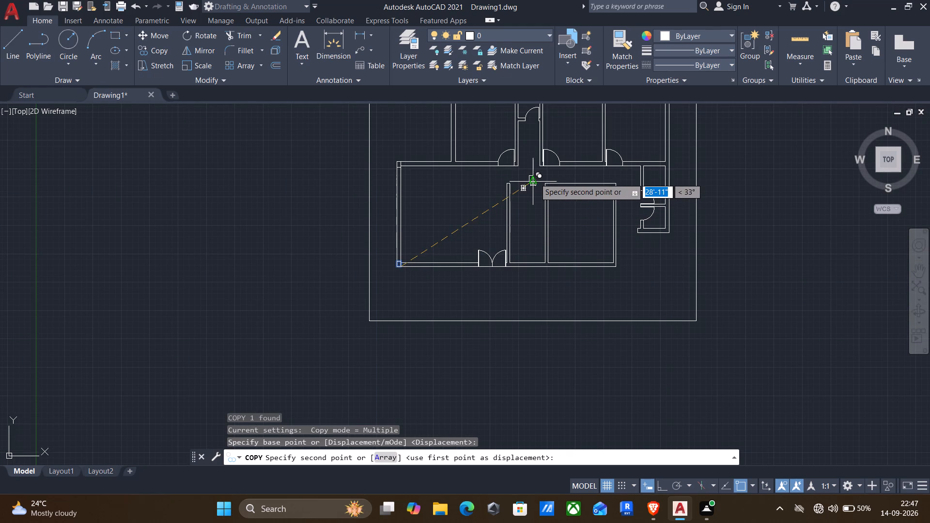
scroll(553, 161, up, 4)
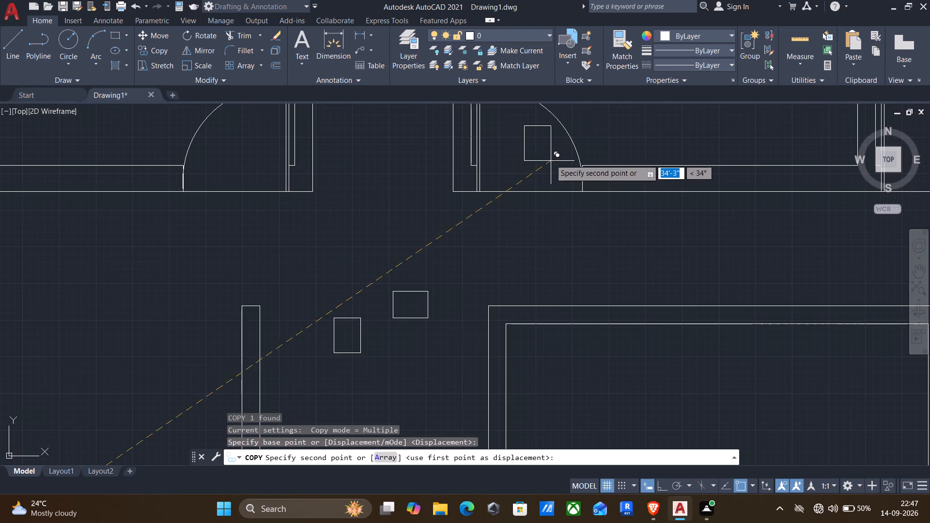
scroll(479, 190, up, 3)
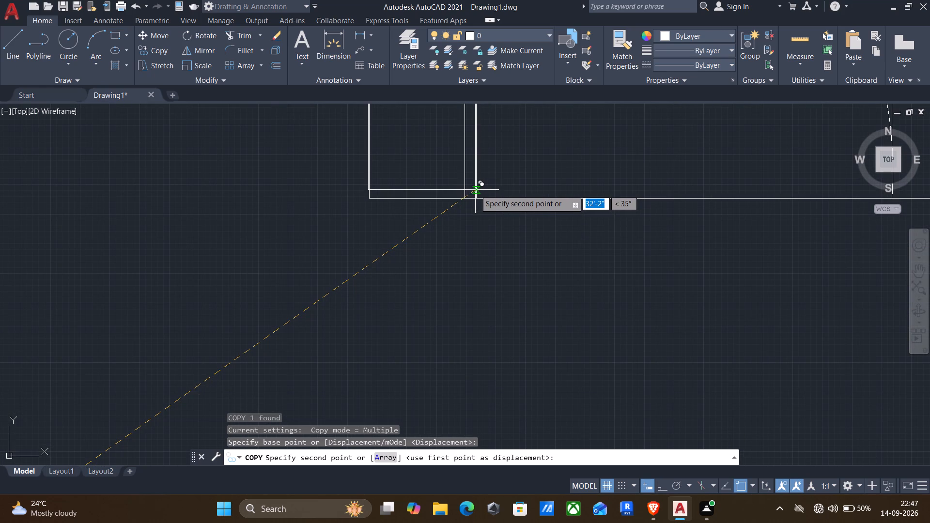
click(466, 196)
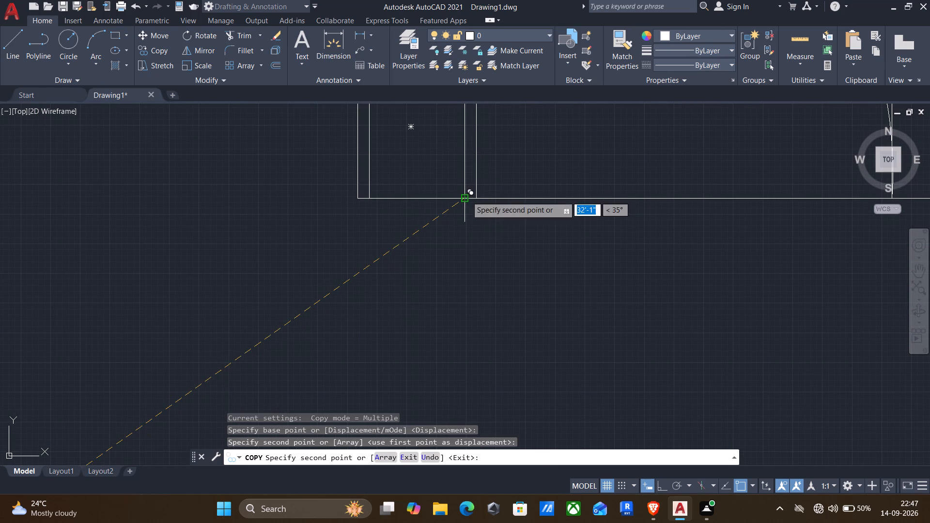
Place another copy of the upright column rectangle in the open space outside the building's northeast corner and end the copying.
scroll(511, 212, down, 2)
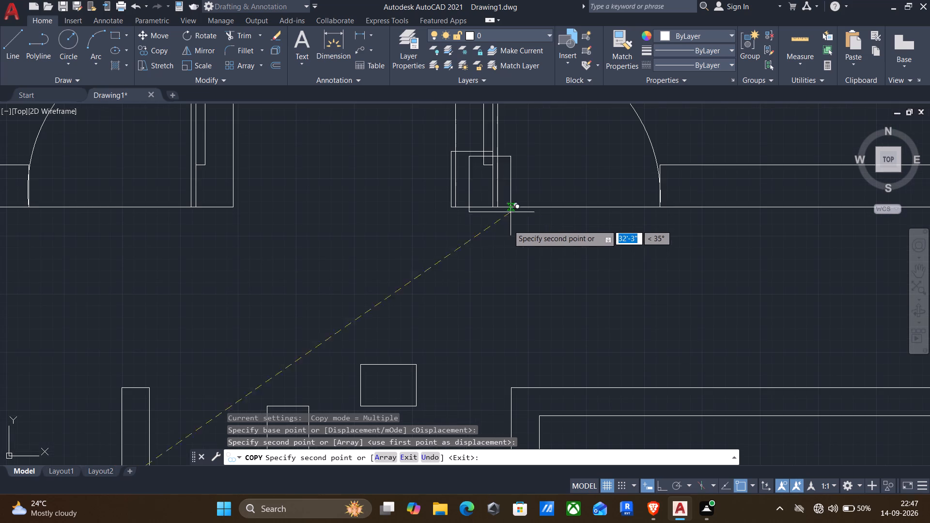
middle_drag(530, 243, 528, 247)
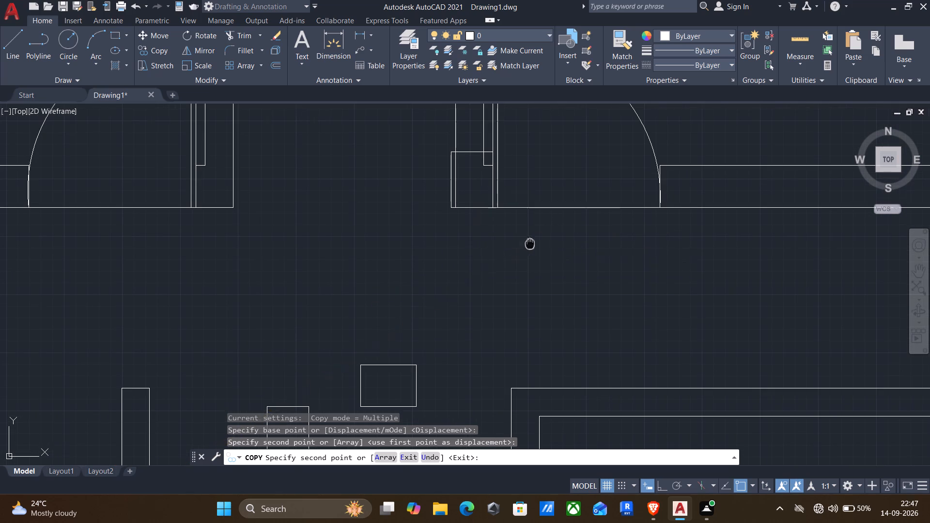
middle_drag(528, 247, 390, 422)
scroll(395, 416, down, 2)
scroll(488, 275, down, 1)
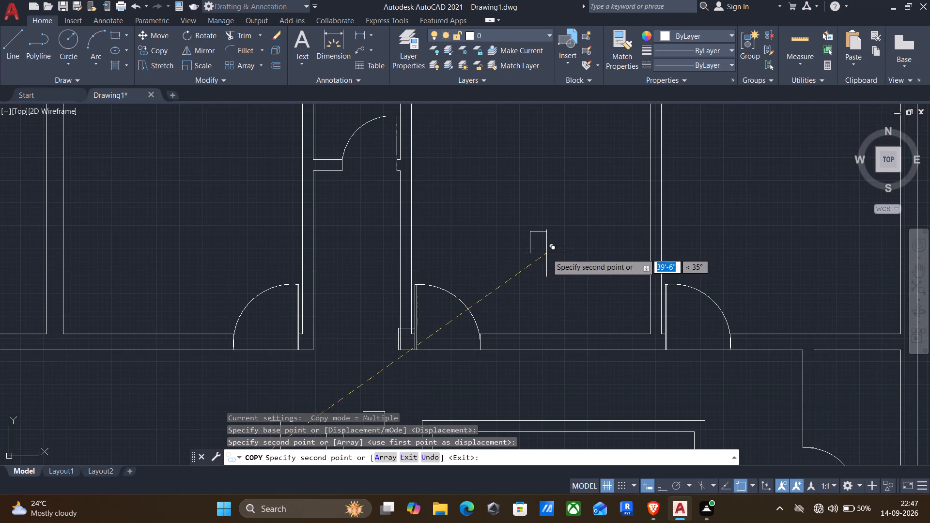
middle_drag(536, 263, 420, 368)
scroll(420, 361, down, 2)
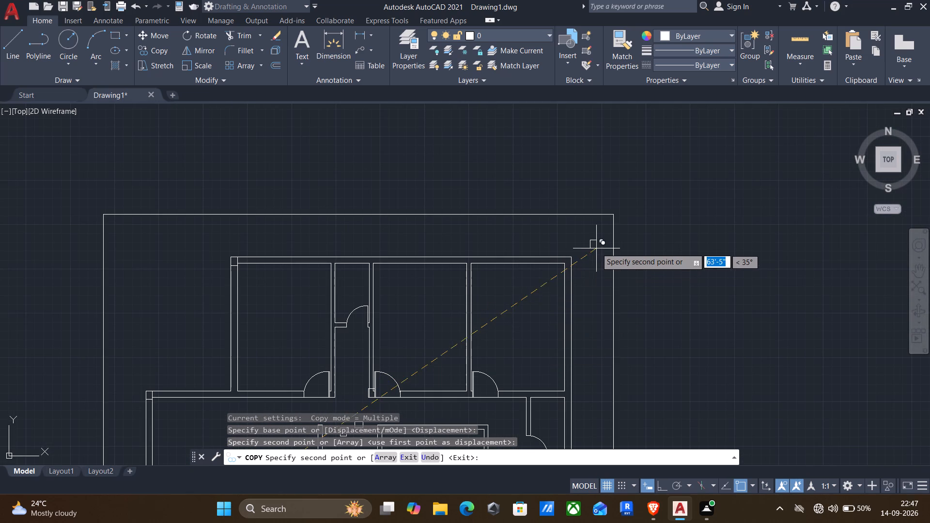
click(596, 246)
key(Escape)
Move the rectangle outside the northeast corner by its top-right corner onto the building's northeast outer wall corner.
click(583, 227)
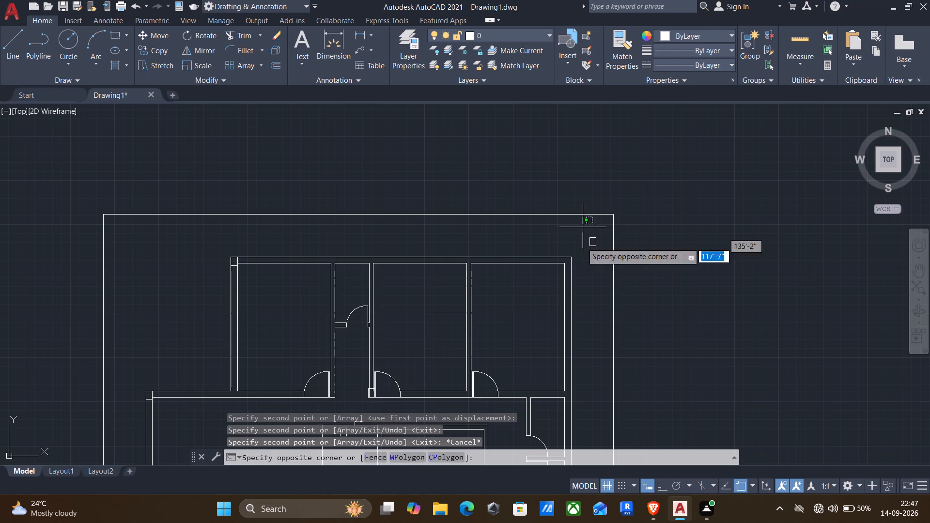
click(603, 264)
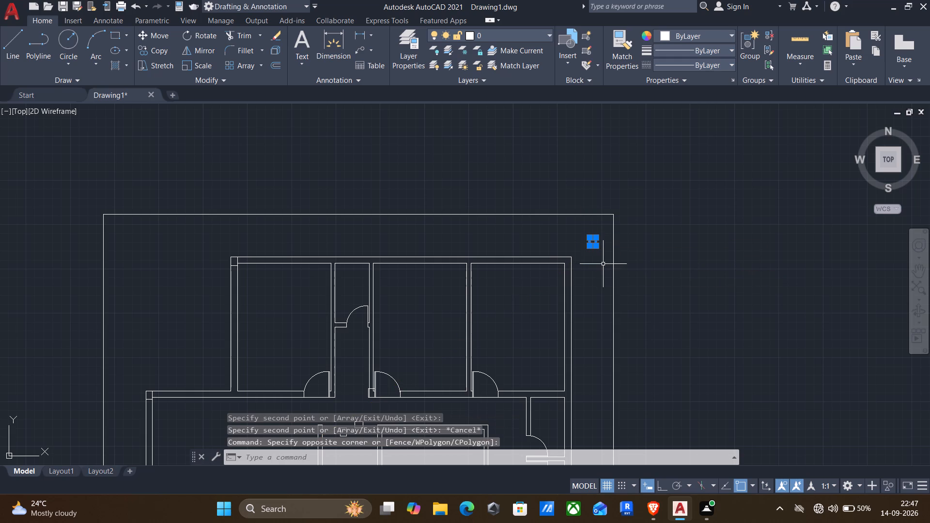
key(m)
key(Return)
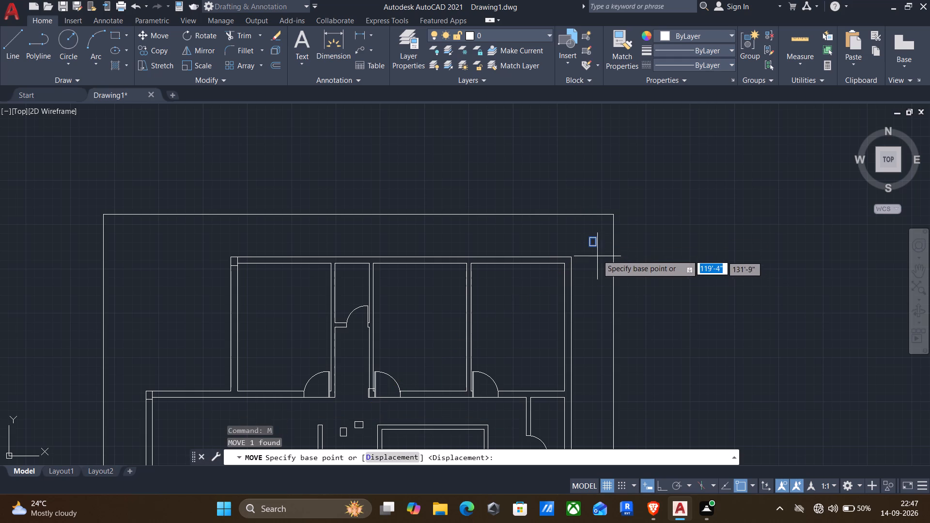
scroll(593, 240, up, 2)
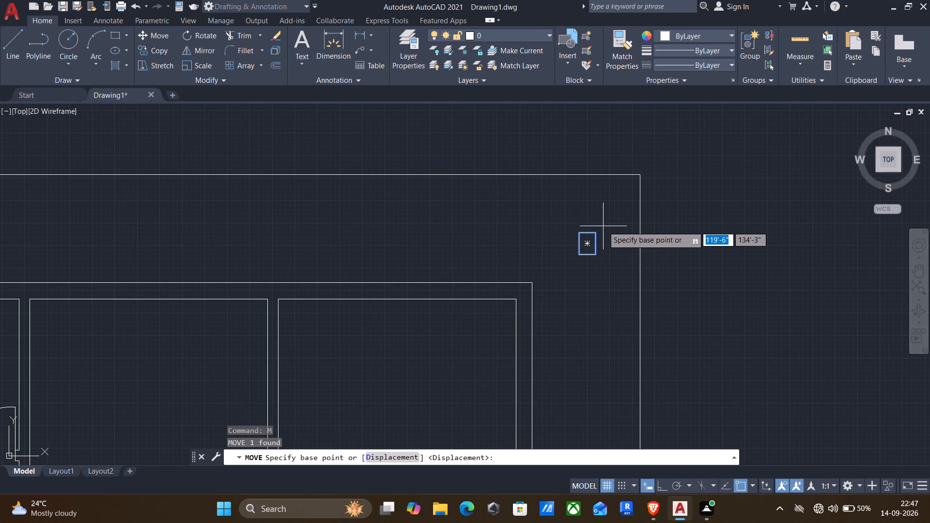
click(597, 234)
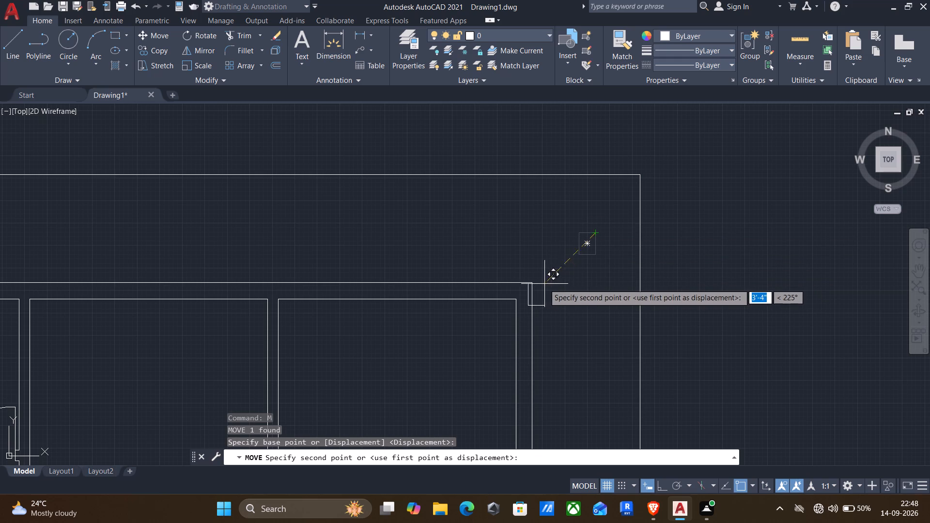
click(529, 285)
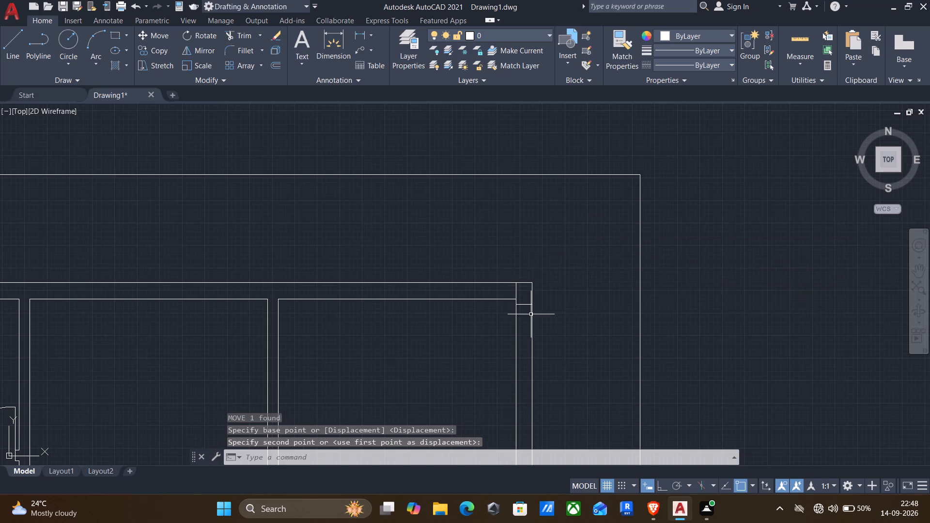
Copy the loose horizontal column rectangle by its bottom-right corner to where the passage's east wall meets the north outer wall.
middle_drag(532, 320, 552, 237)
scroll(550, 236, down, 2)
middle_drag(545, 309, 564, 155)
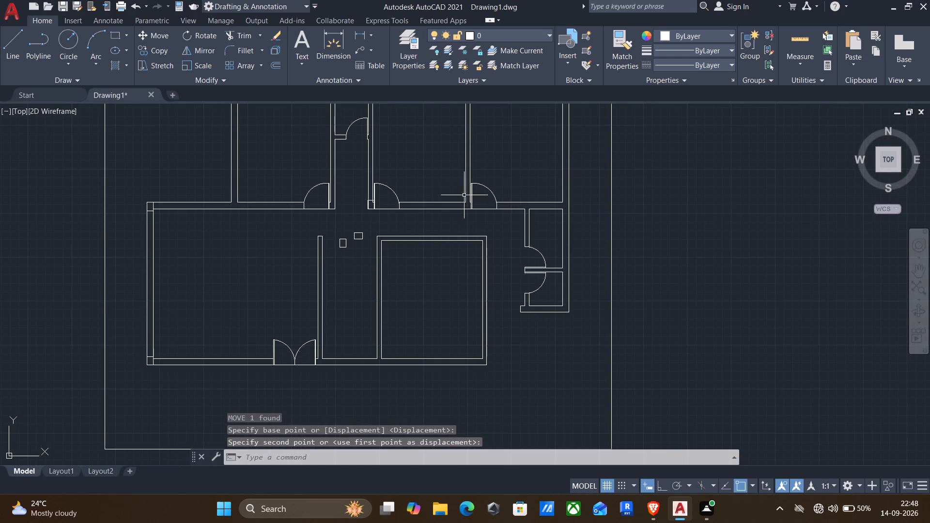
scroll(388, 238, up, 1)
click(361, 246)
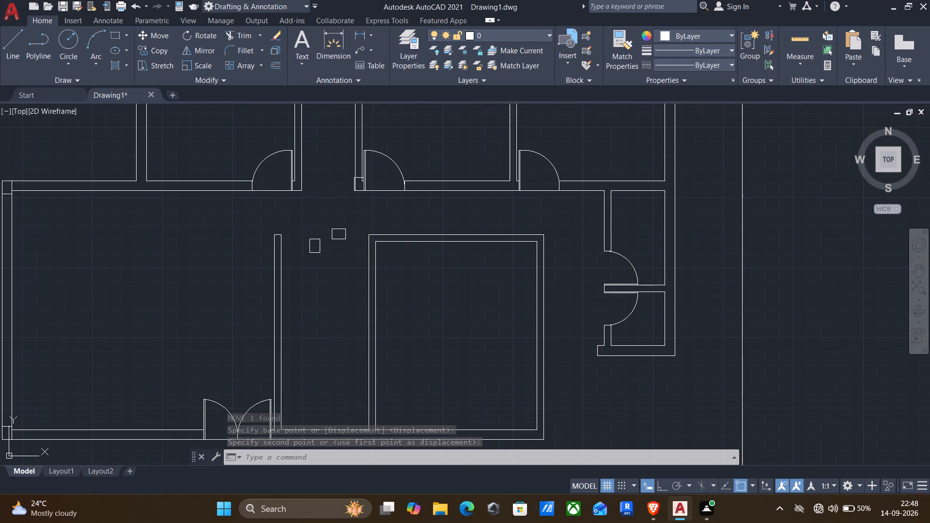
click(330, 222)
text(co)
key(Return)
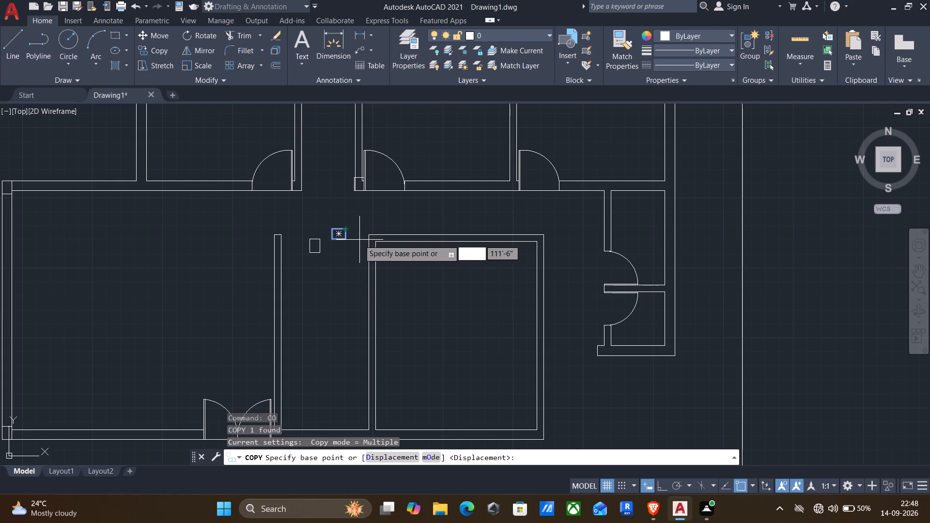
click(344, 237)
middle_drag(355, 189, 313, 246)
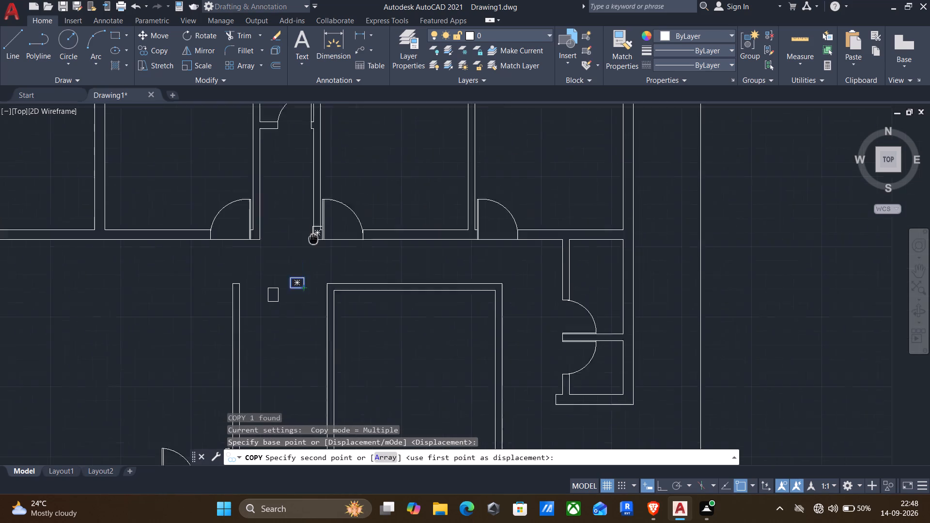
middle_drag(313, 246, 316, 278)
scroll(325, 271, down, 2)
scroll(310, 198, up, 3)
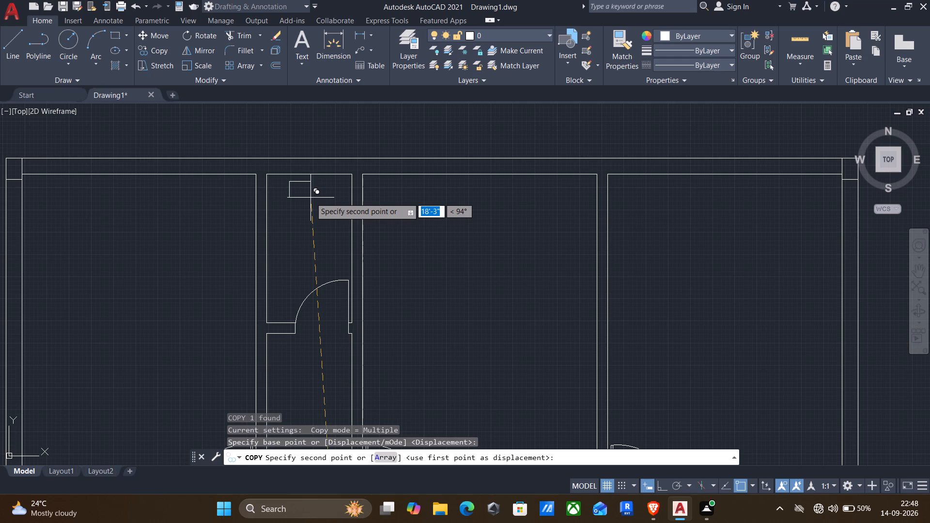
scroll(326, 182, up, 2)
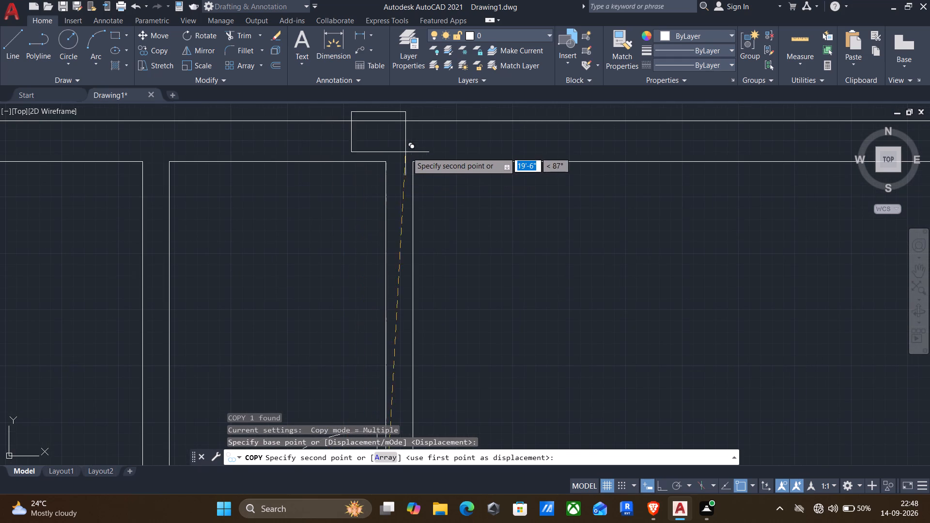
click(413, 159)
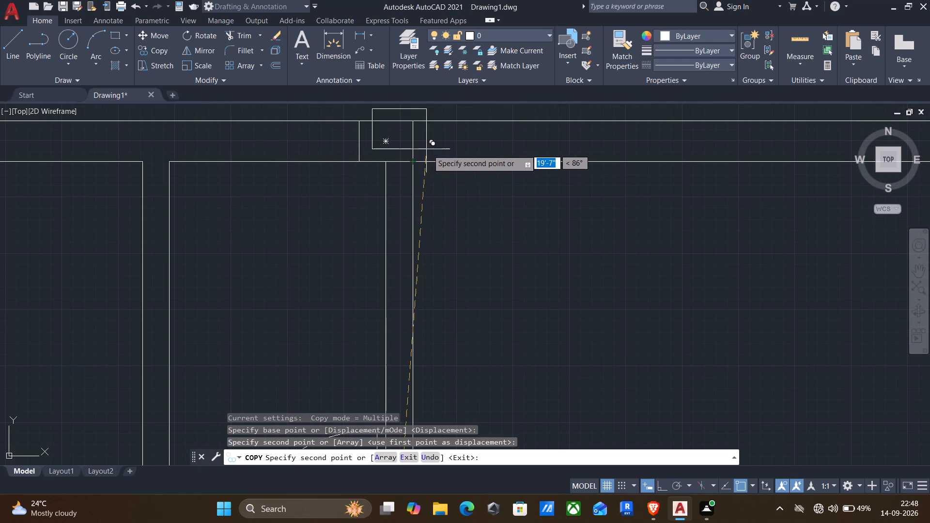
Place another copy of the horizontal rectangle where the partition between the two eastern north rooms meets the north wall.
scroll(433, 150, down, 2)
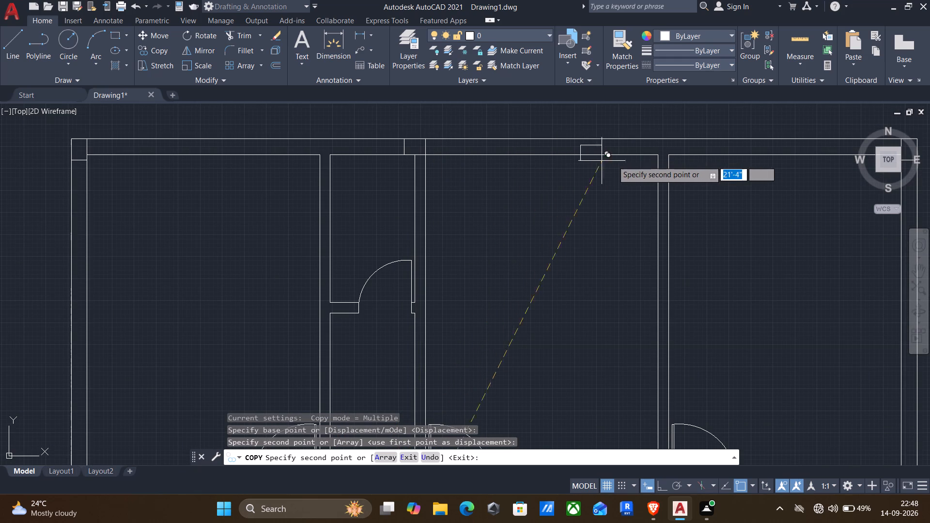
click(668, 152)
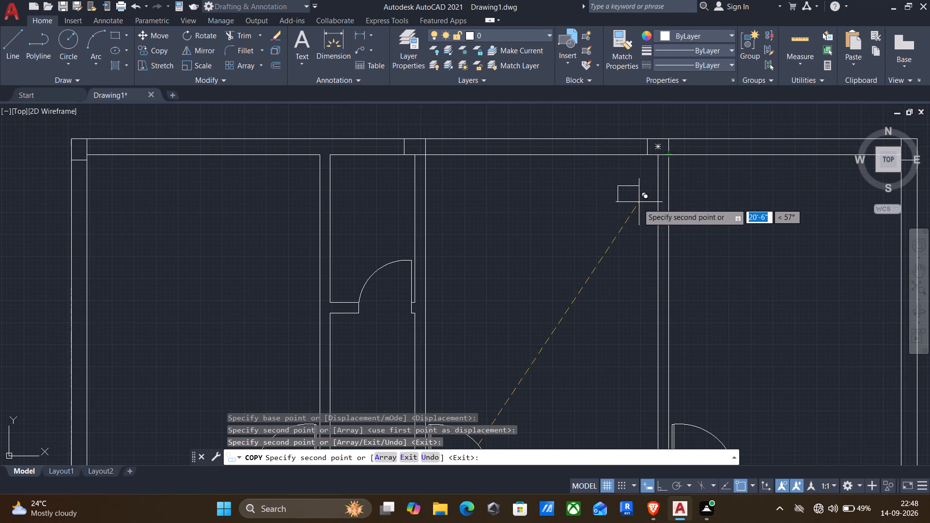
Place another copy of the horizontal rectangle on the east outer wall's outer face, where the northeast room's south wall meets it.
middle_drag(629, 206, 593, 181)
scroll(592, 180, down, 2)
middle_drag(617, 264, 582, 175)
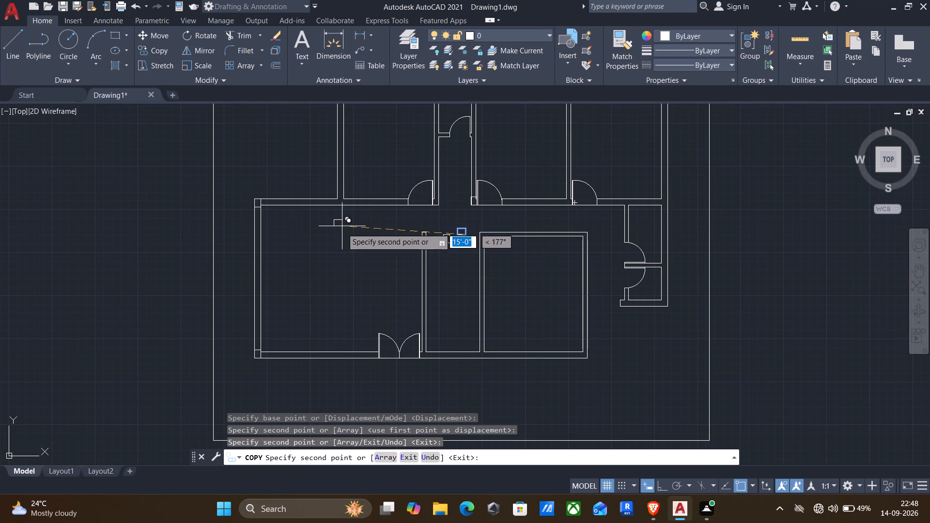
scroll(672, 208, up, 2)
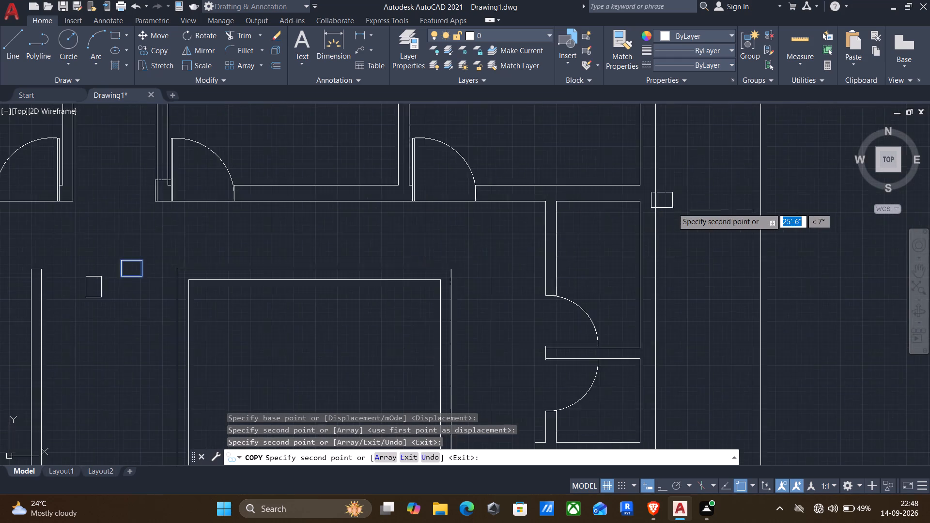
scroll(672, 208, up, 1)
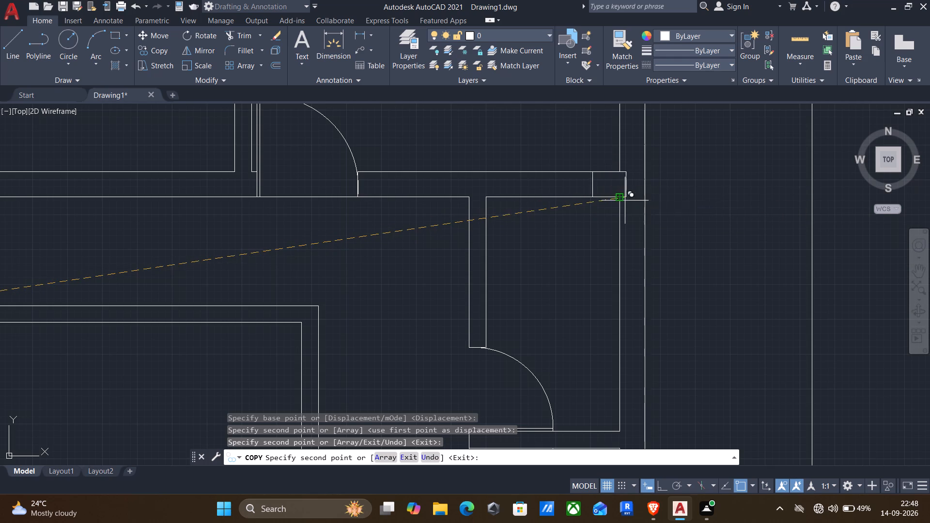
scroll(622, 200, up, 1)
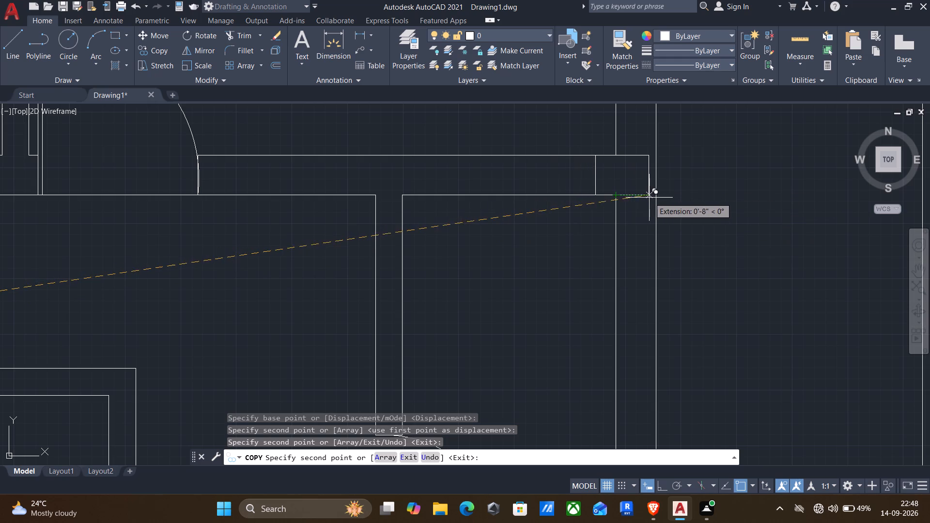
click(654, 198)
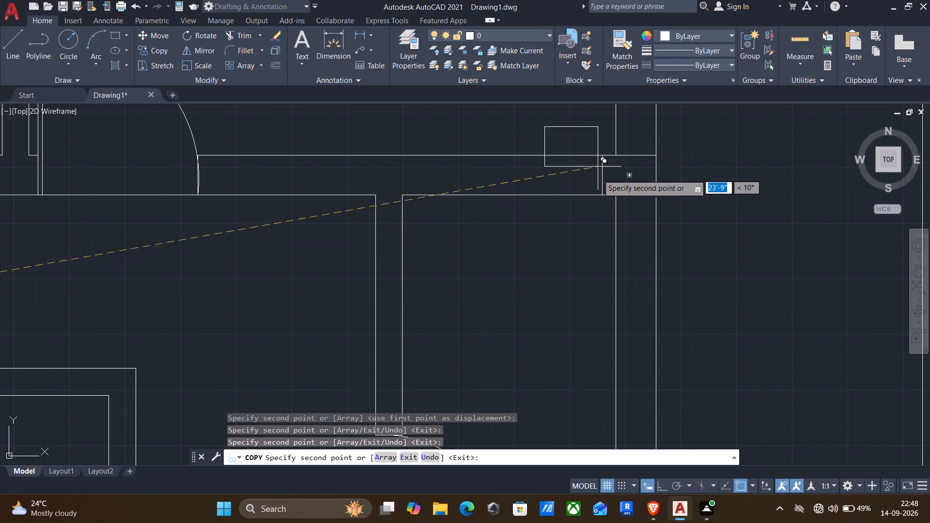
Place another copy of the horizontal rectangle at the foot of the northeast room's door leaf, below the partition.
scroll(596, 183, down, 1)
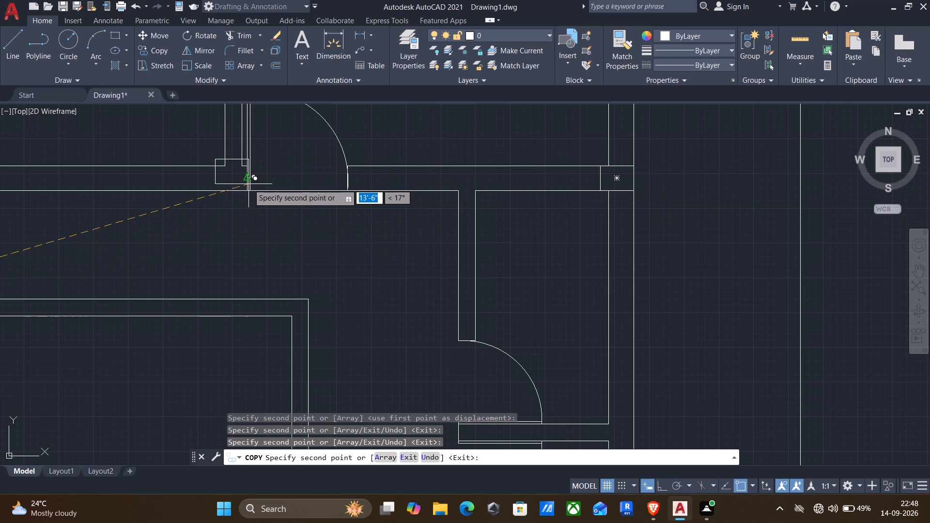
scroll(236, 201, up, 1)
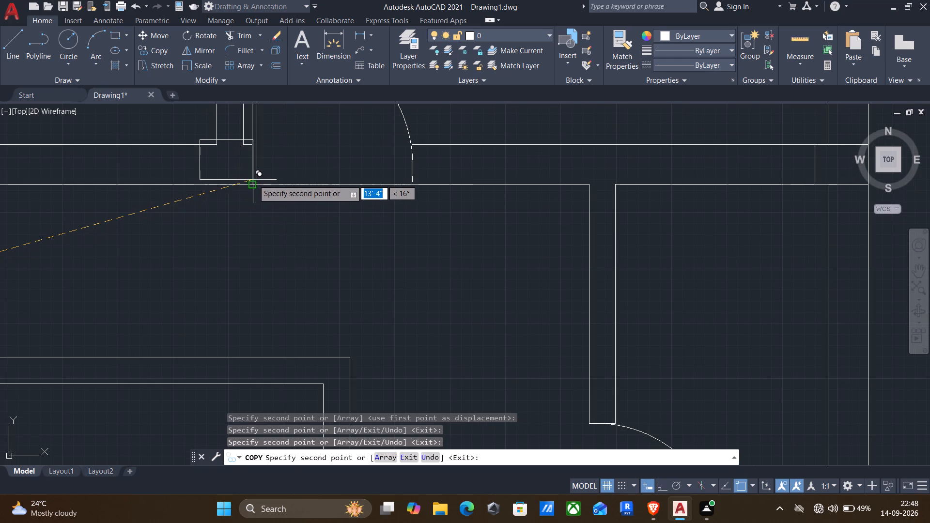
scroll(253, 180, up, 2)
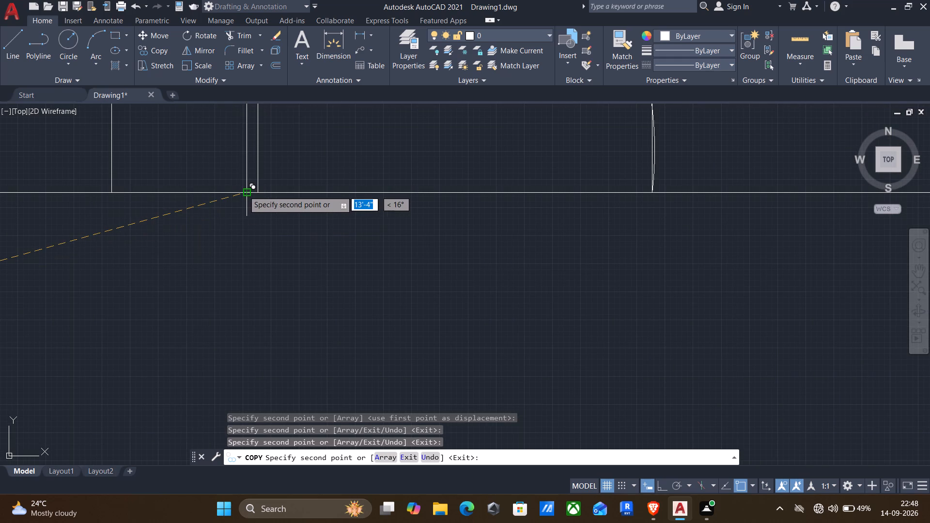
click(245, 190)
Place another copy of the horizontal rectangle at the southeast outer corner of the two small rooms on the east side.
scroll(254, 219, down, 2)
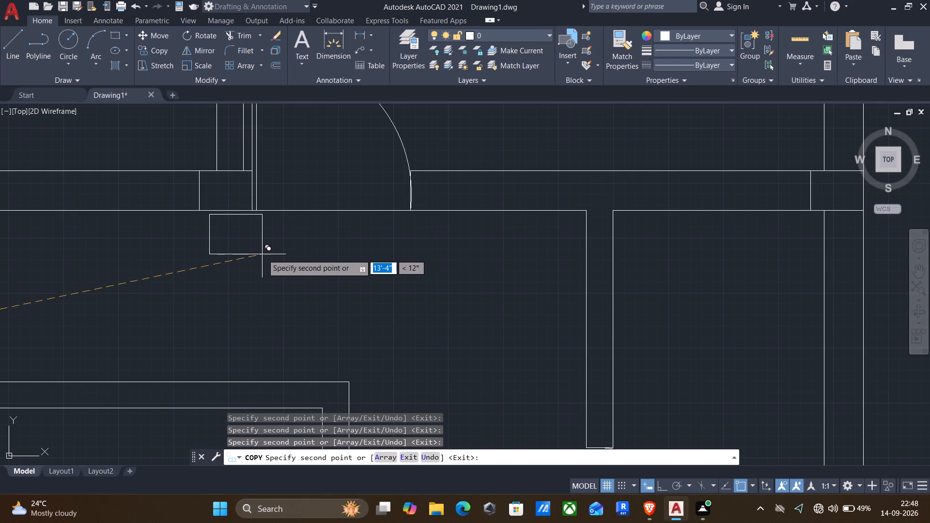
middle_click(306, 247)
middle_click(352, 232)
scroll(353, 231, up, 1)
scroll(353, 230, down, 2)
middle_drag(341, 278, 383, 271)
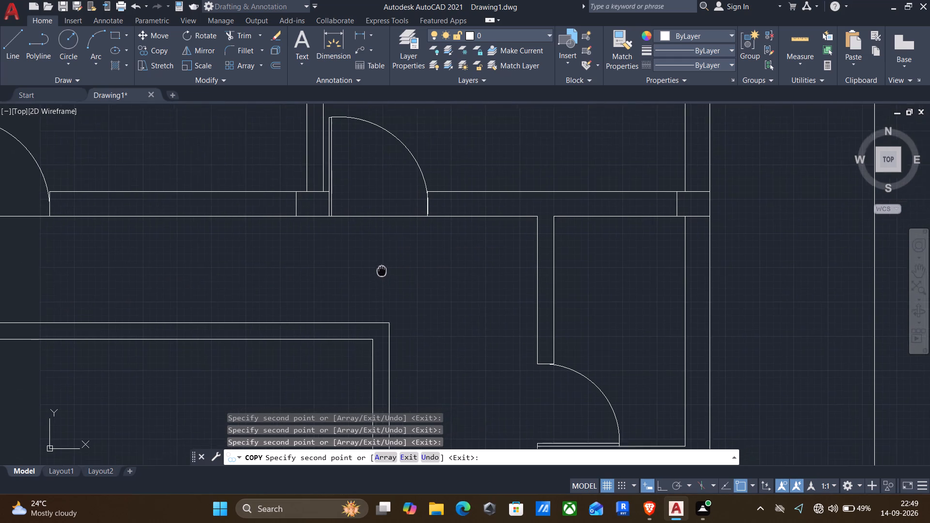
middle_drag(383, 271, 510, 254)
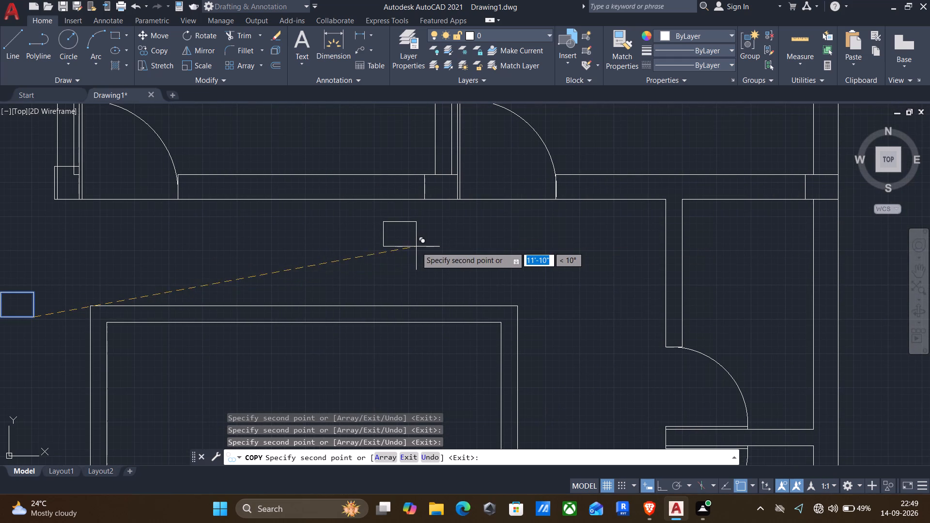
middle_drag(416, 248, 622, 249)
scroll(631, 247, down, 1)
middle_drag(628, 259, 603, 209)
middle_drag(833, 349, 635, 171)
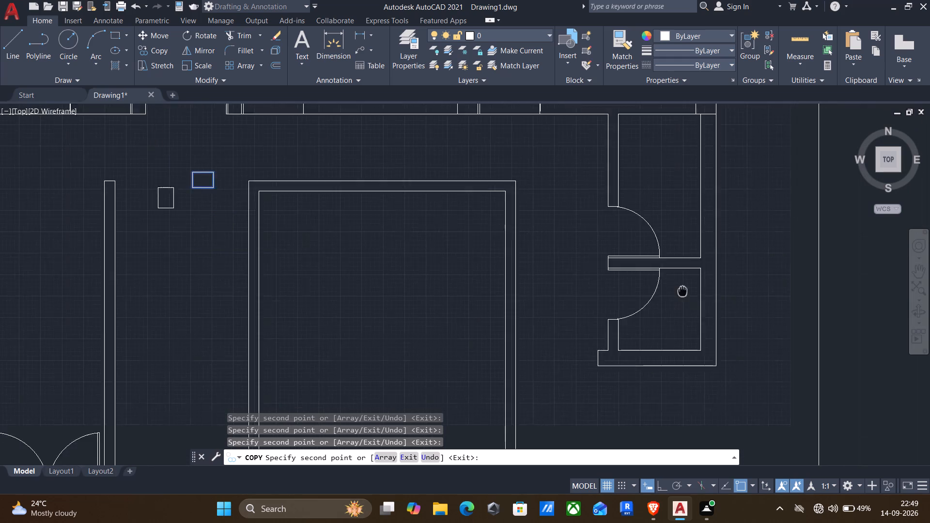
middle_drag(635, 171, 619, 133)
scroll(649, 204, up, 2)
click(649, 204)
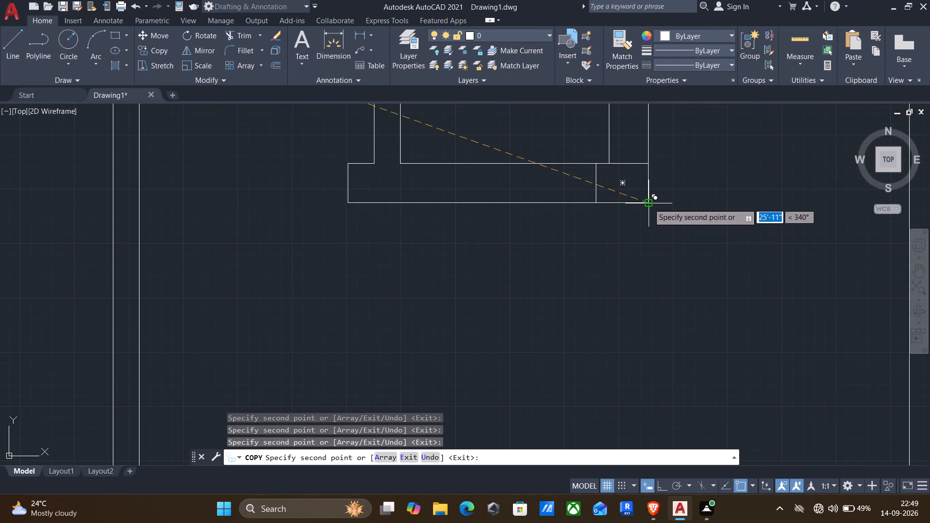
Place another copy of the horizontal rectangle at the southeast outer corner of the large room on the south side.
middle_drag(642, 248, 695, 185)
scroll(531, 307, down, 1)
middle_drag(382, 328, 382, 329)
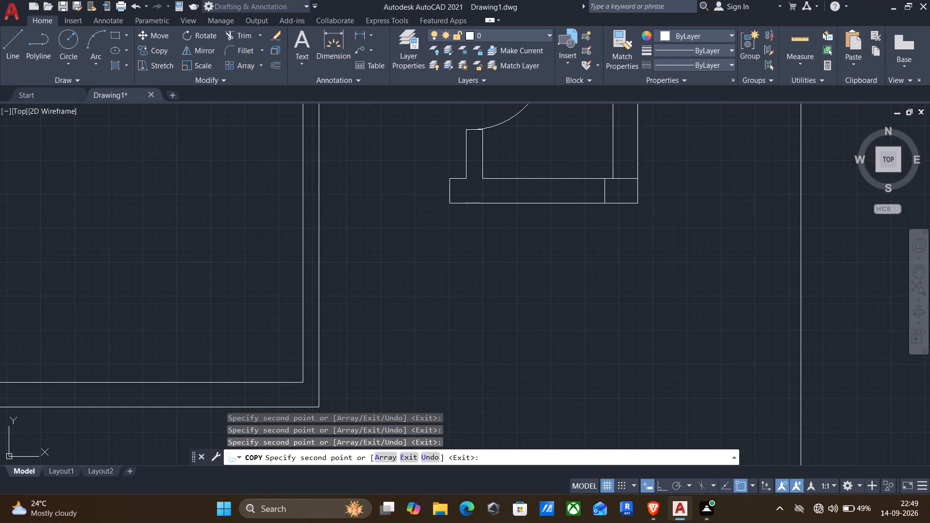
middle_drag(382, 329, 503, 153)
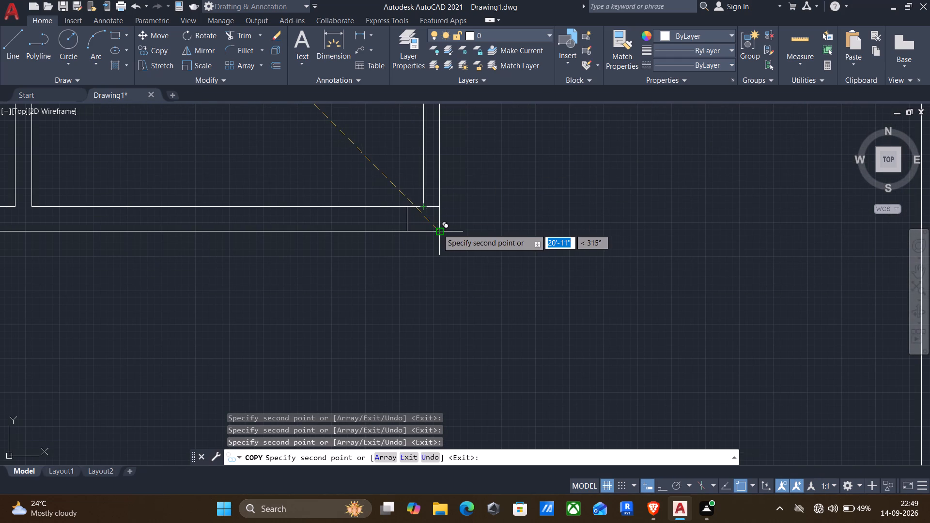
click(437, 229)
Place a spare copy of the horizontal rectangle in the open plot area south of the house and end the copying.
middle_drag(469, 245, 595, 159)
scroll(603, 157, down, 2)
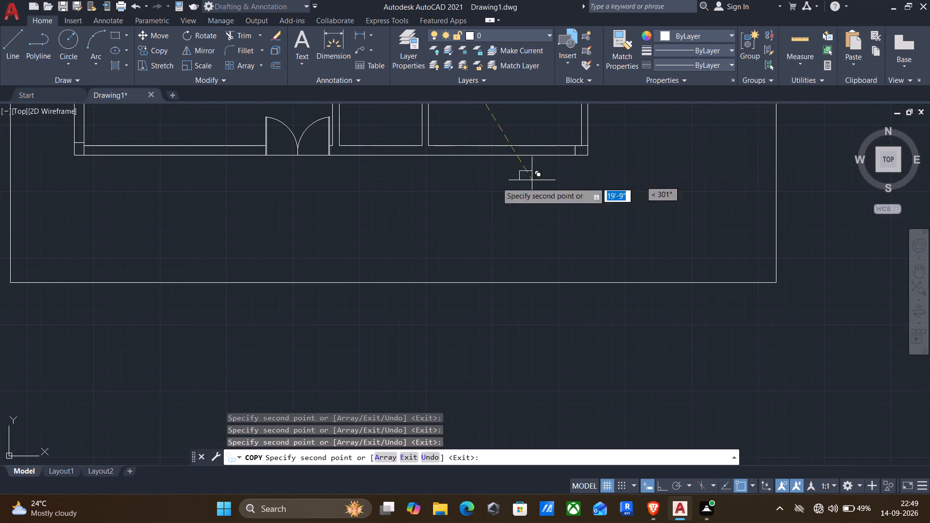
click(437, 212)
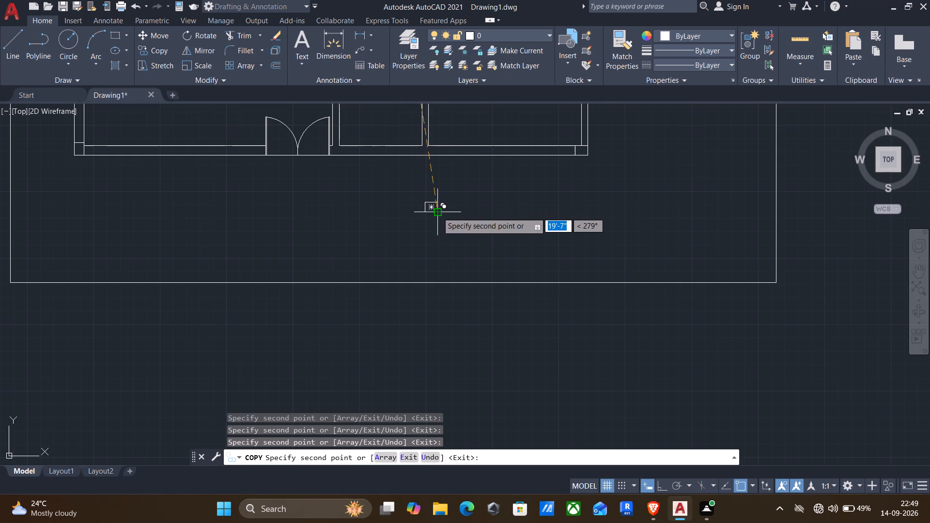
key(Escape)
Copy the spare rectangle by its lower-left corner to where the partition east of the double door meets the south outer wall.
drag(408, 190, 418, 199)
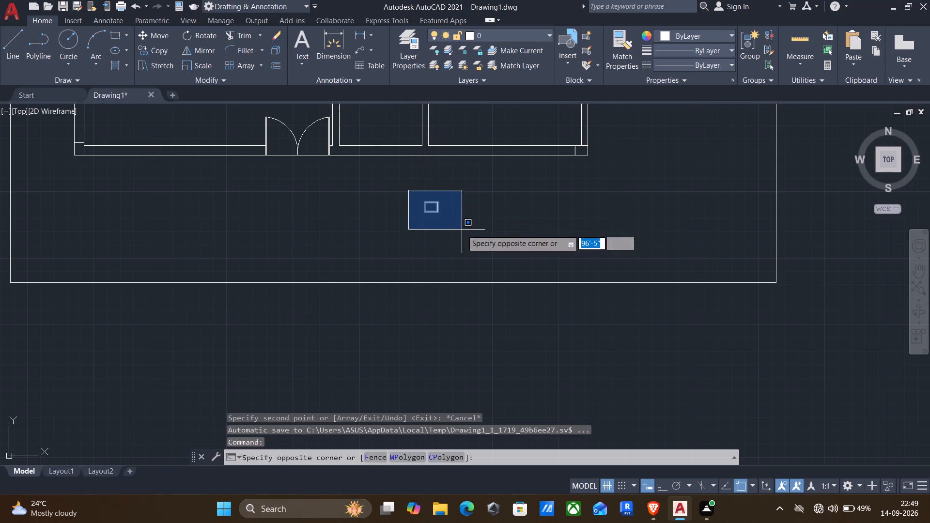
click(464, 233)
text(co)
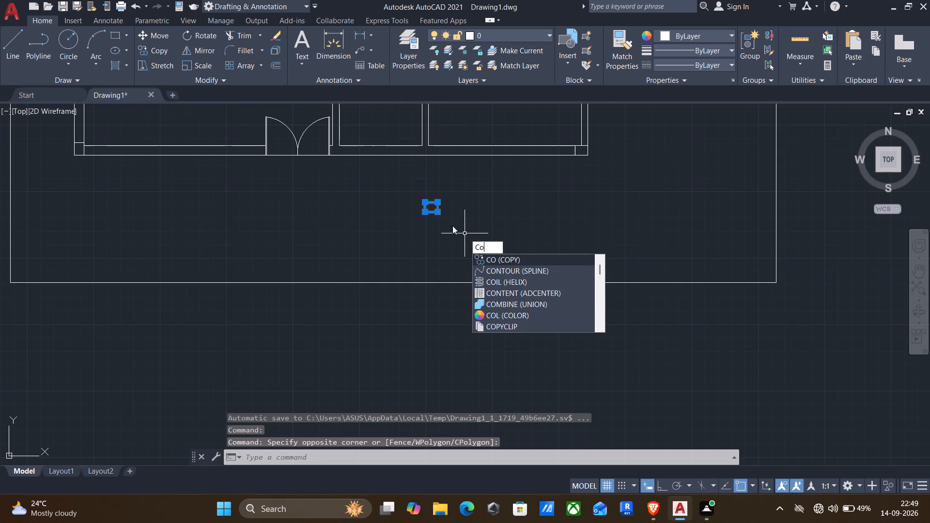
key(Return)
click(425, 212)
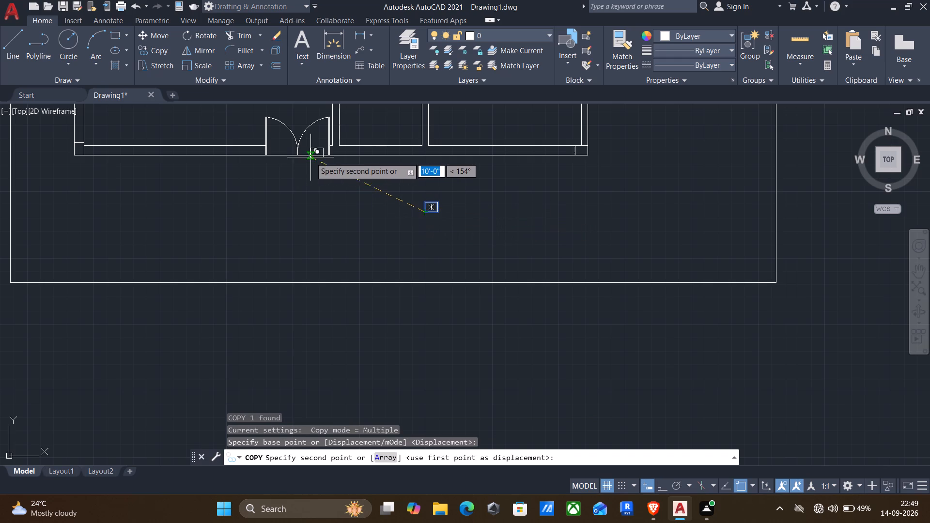
scroll(331, 157, up, 3)
click(314, 148)
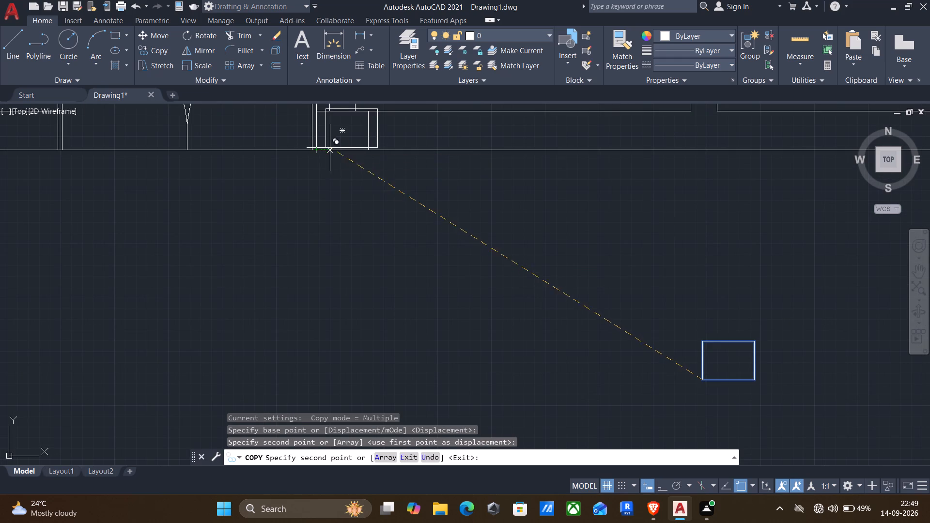
Place another copy of the horizontal rectangle where the large south room's west wall meets the south outer wall.
scroll(344, 154, down, 1)
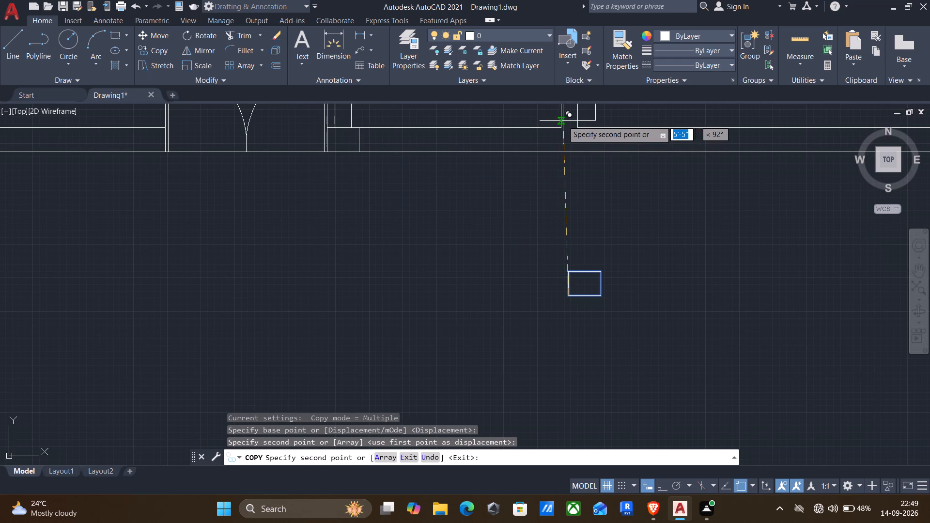
click(558, 148)
Place another copy of the horizontal rectangle on the hall's north wall, at the foot of the northwest room's west wall.
scroll(548, 177, down, 2)
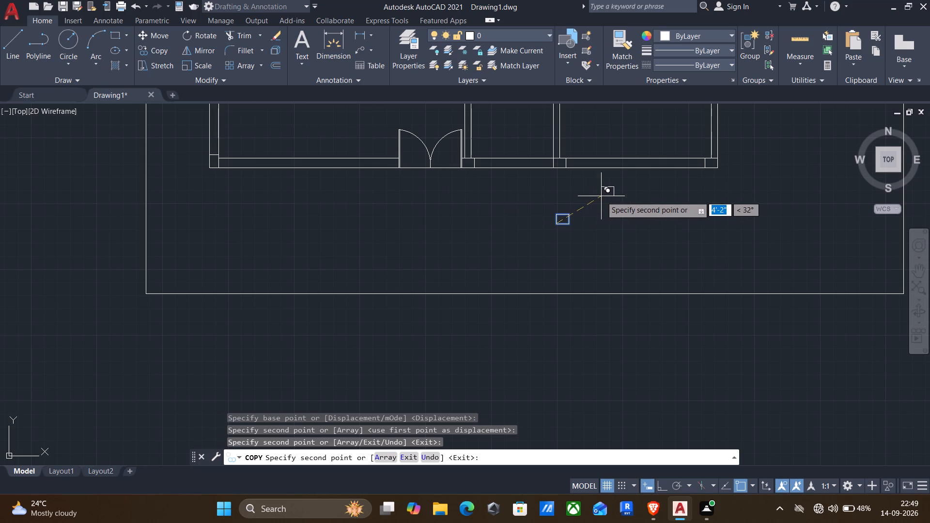
middle_drag(605, 195, 537, 223)
scroll(585, 231, down, 1)
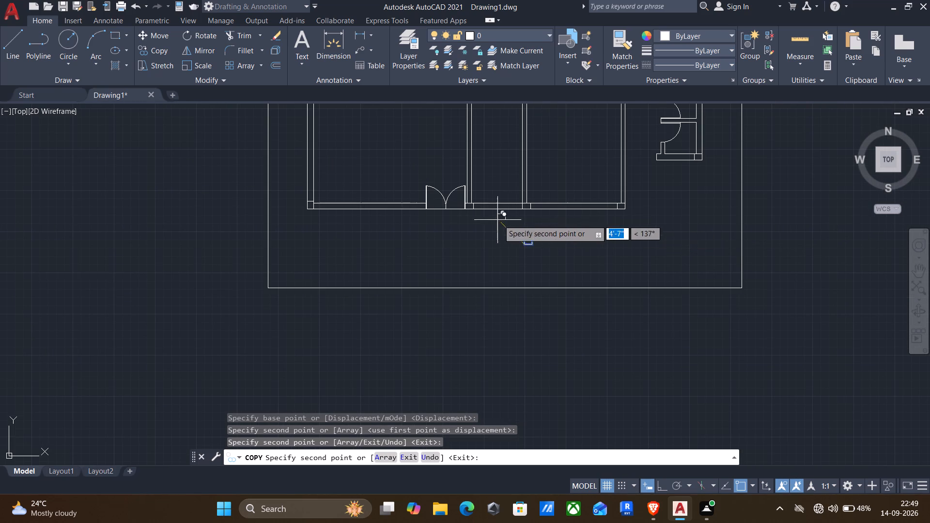
middle_drag(632, 213, 598, 258)
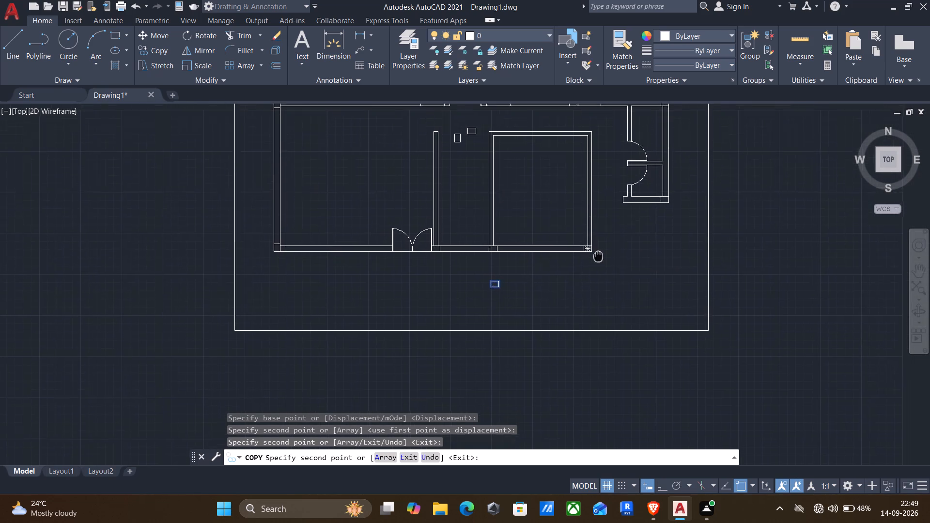
middle_drag(598, 258, 603, 307)
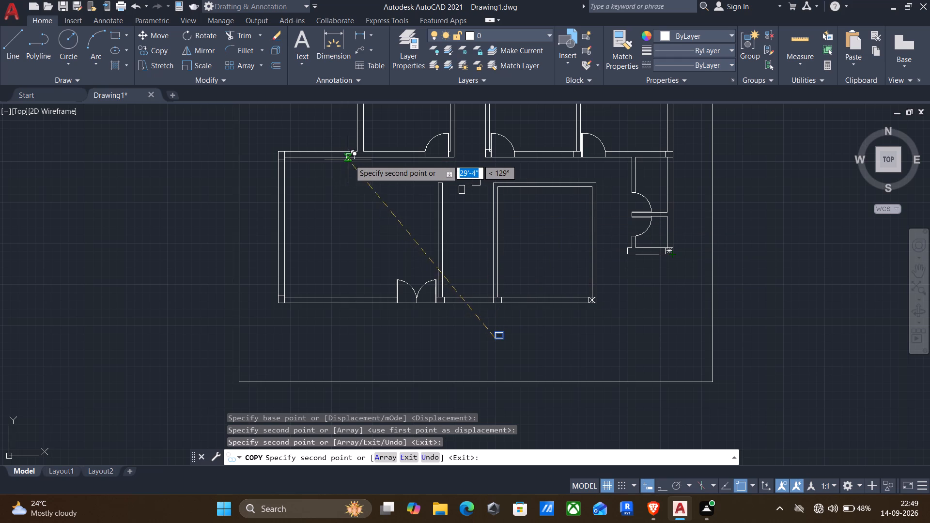
scroll(353, 158, up, 2)
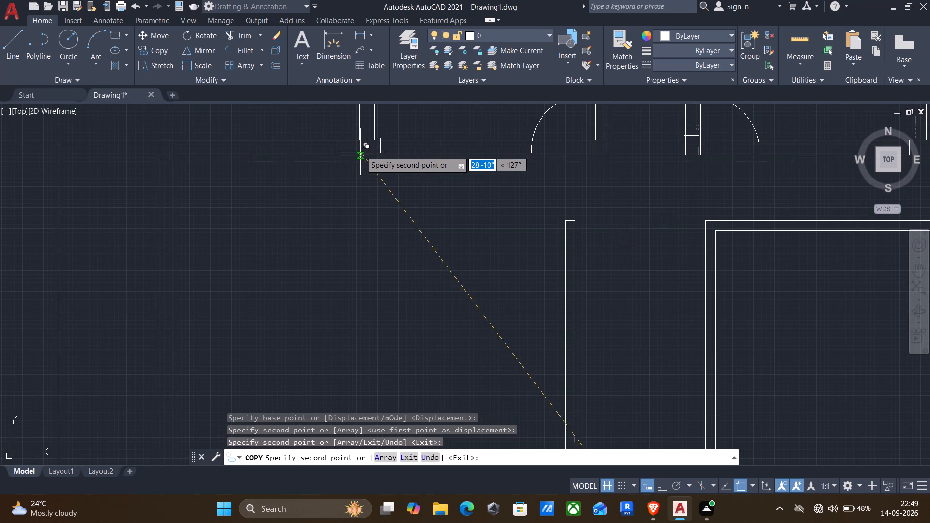
click(361, 154)
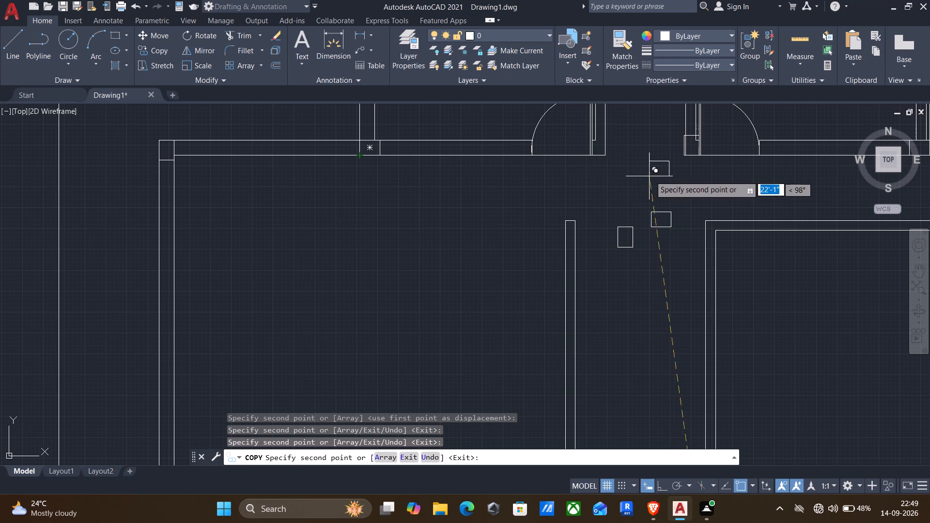
Place a spare copy of the horizontal rectangle inside the large south room and end the copying.
middle_drag(638, 174, 524, 191)
middle_click(480, 199)
scroll(479, 200, up, 1)
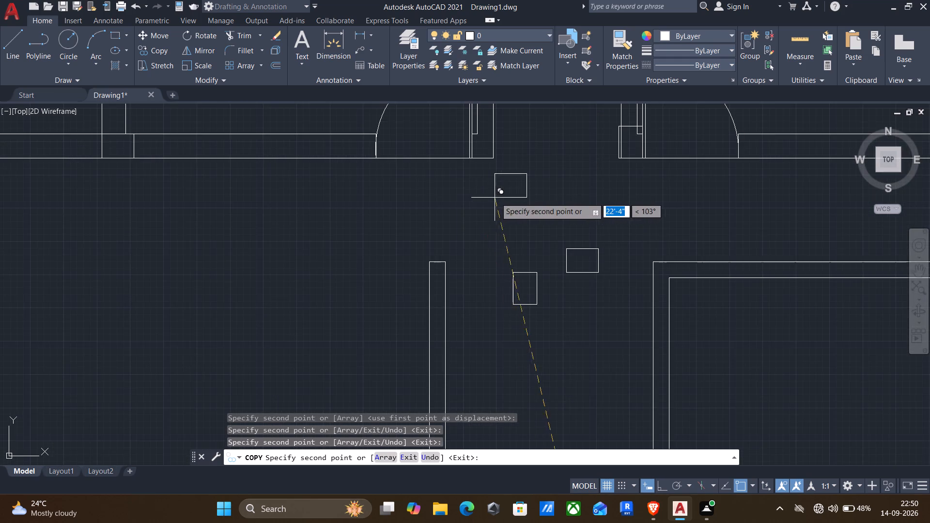
scroll(496, 198, down, 2)
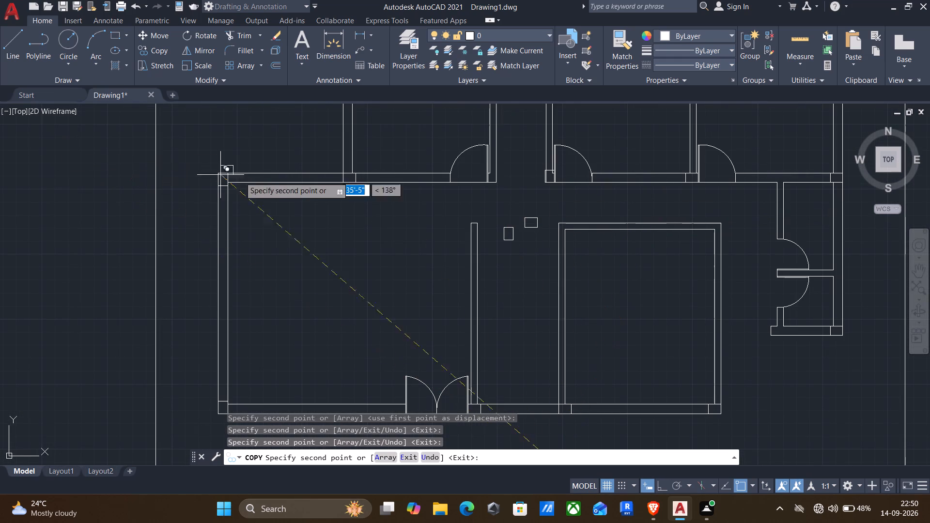
scroll(541, 173, up, 2)
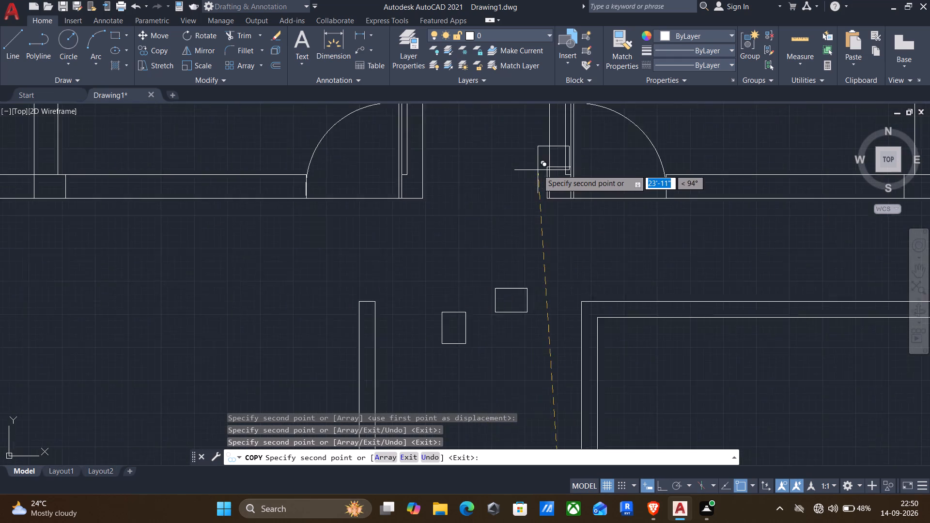
scroll(538, 169, up, 1)
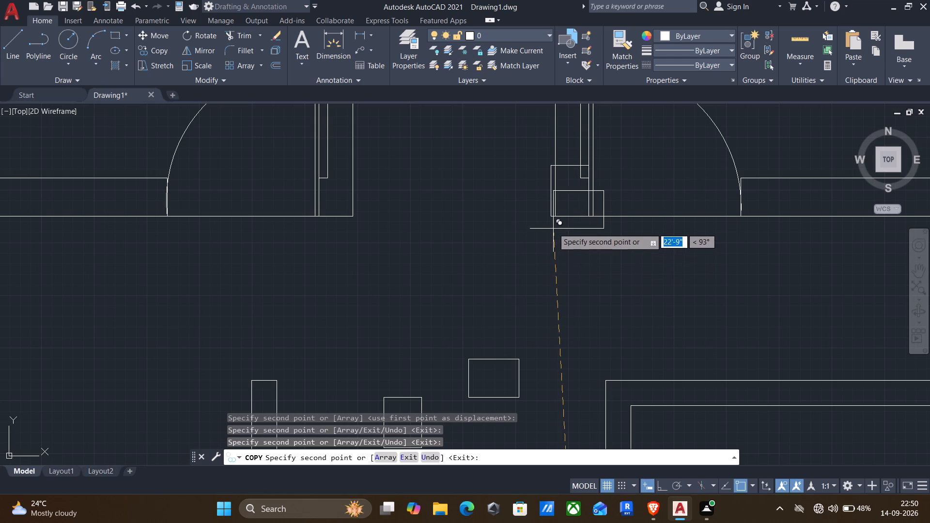
scroll(555, 221, down, 2)
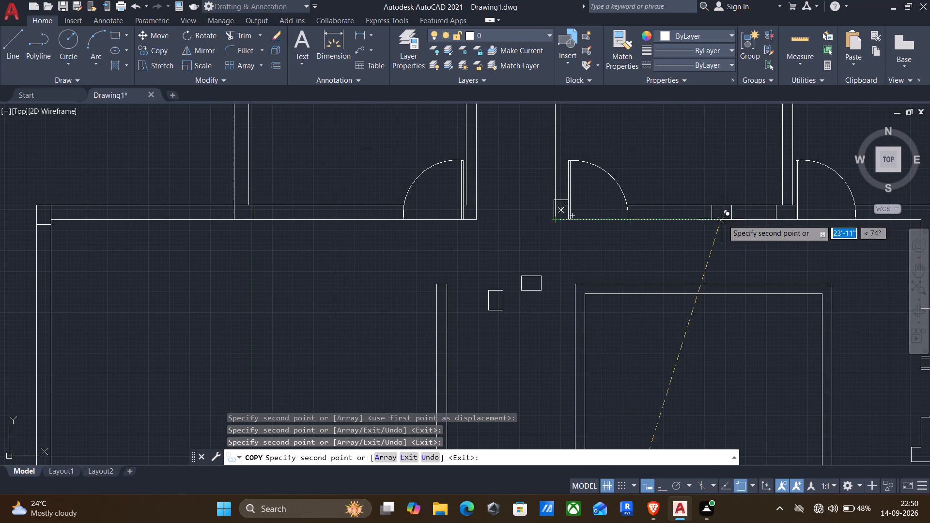
middle_drag(772, 227, 535, 260)
scroll(523, 269, down, 2)
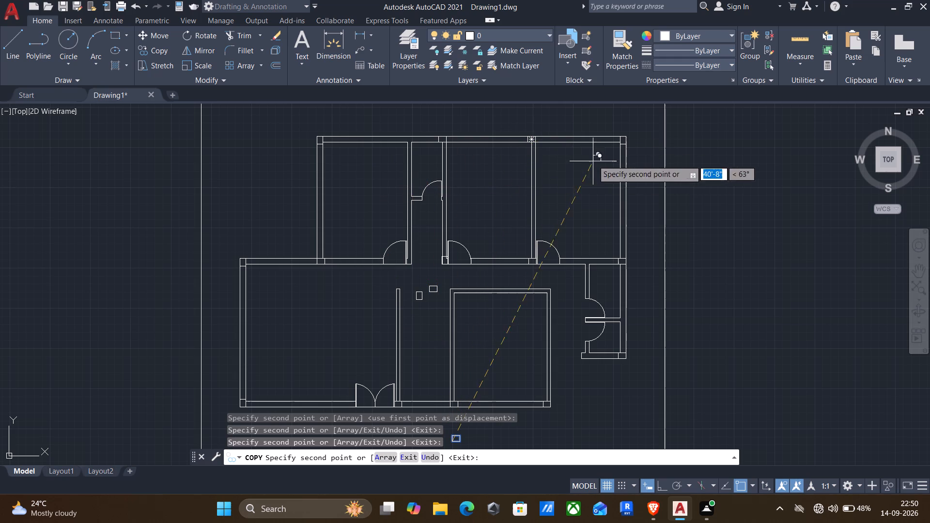
middle_drag(563, 251, 563, 154)
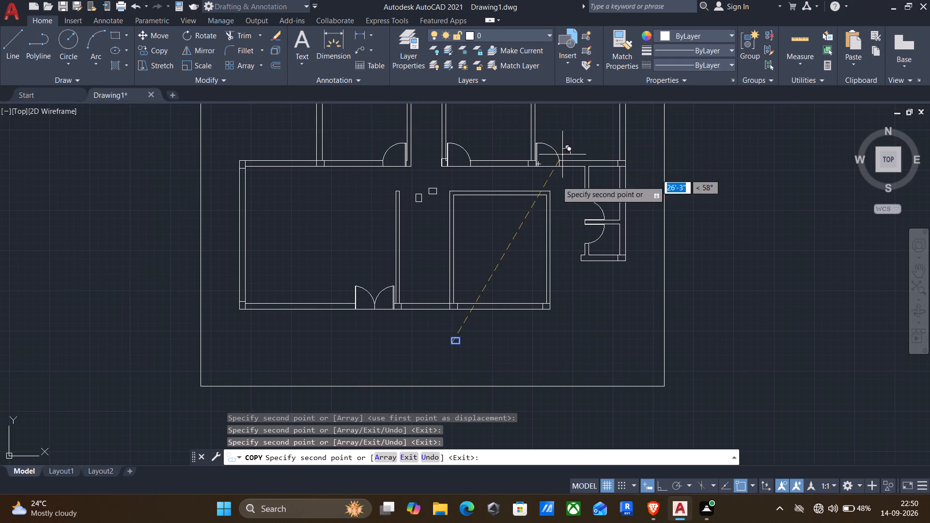
click(508, 228)
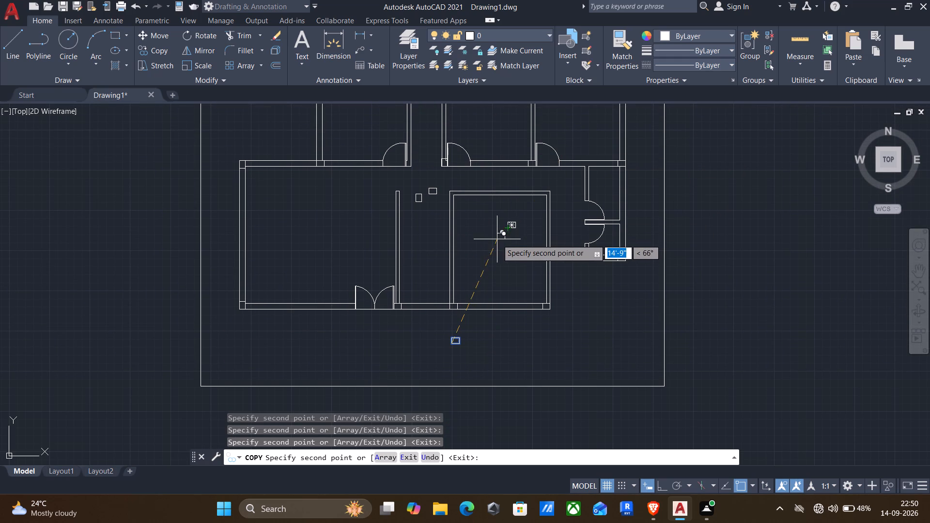
key(Escape)
Copy the spare rectangle inside the large south room by its upper-right corner to that room's northeast outer corner.
click(492, 212)
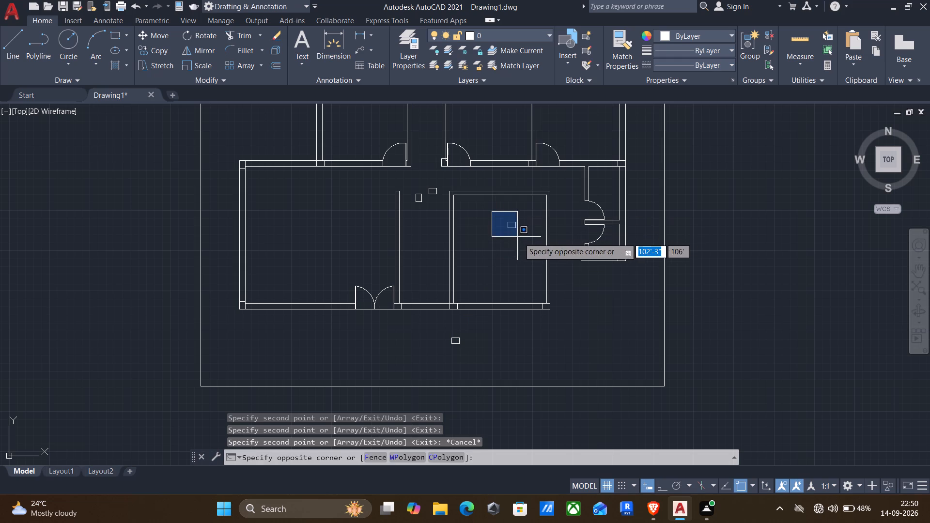
click(521, 240)
text(co)
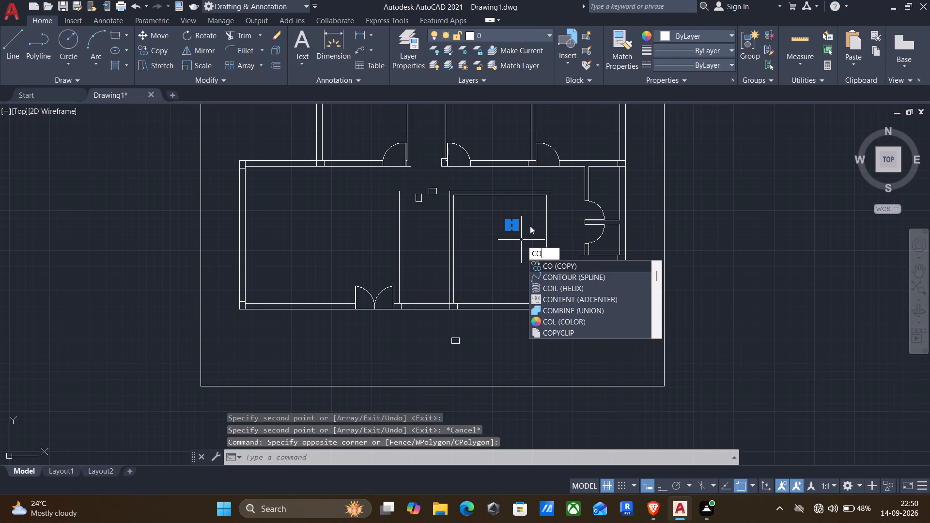
key(Return)
click(516, 223)
scroll(547, 197, up, 2)
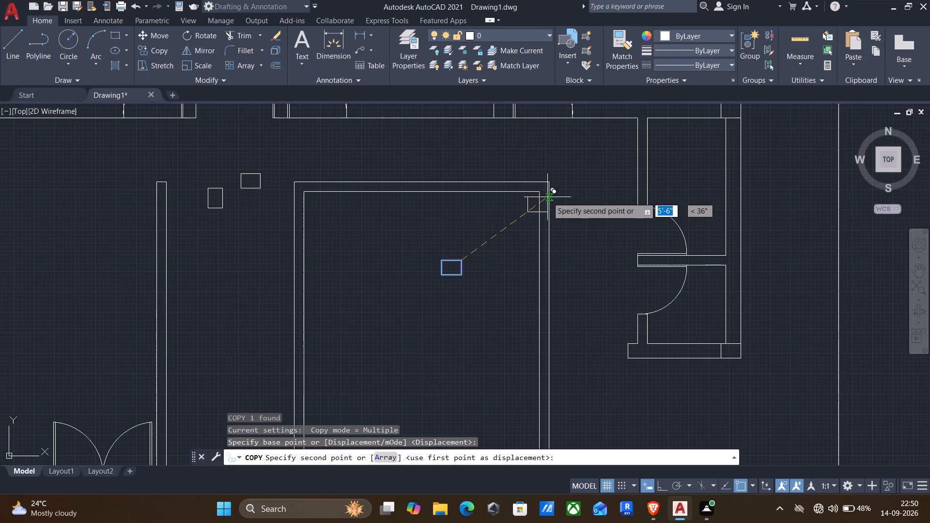
click(550, 183)
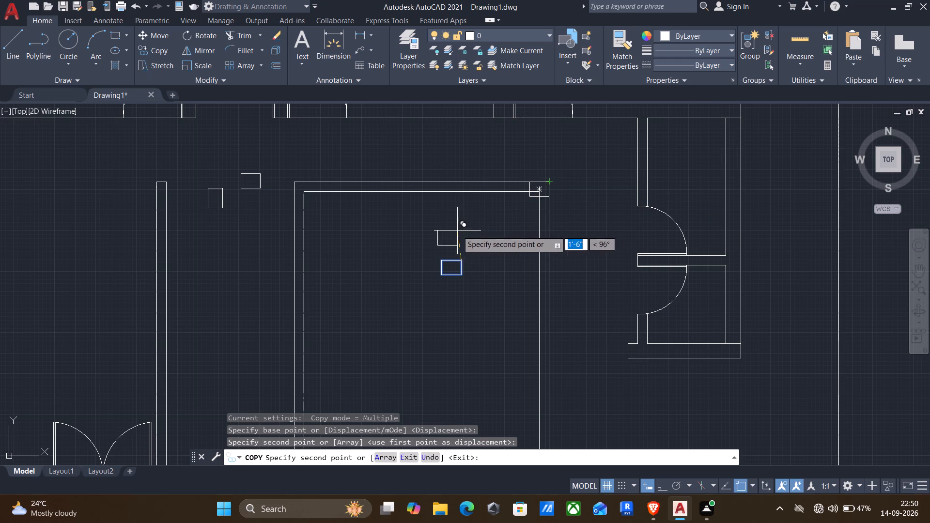
key(Escape)
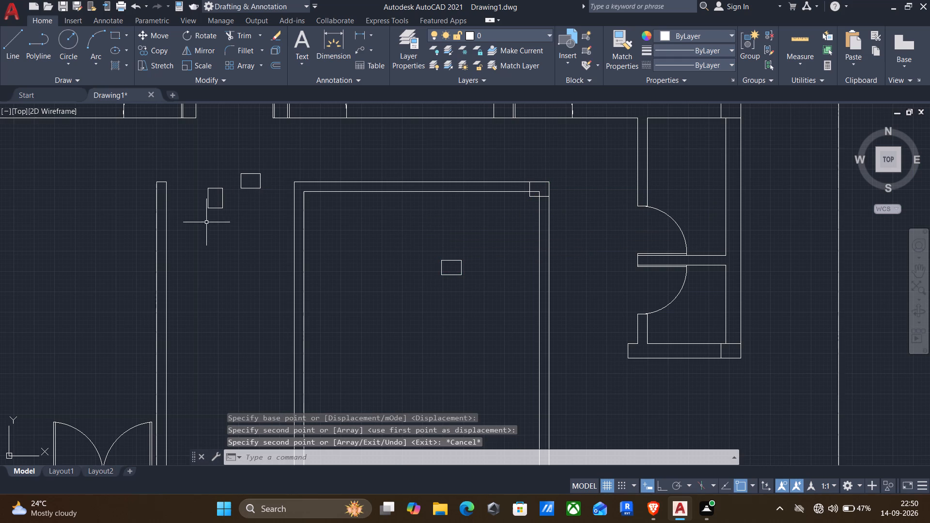
Copy the spare vertical rectangle by its west side's midpoint onto the west face of the hall's east partition, below its north end.
click(231, 222)
click(196, 181)
key(c)
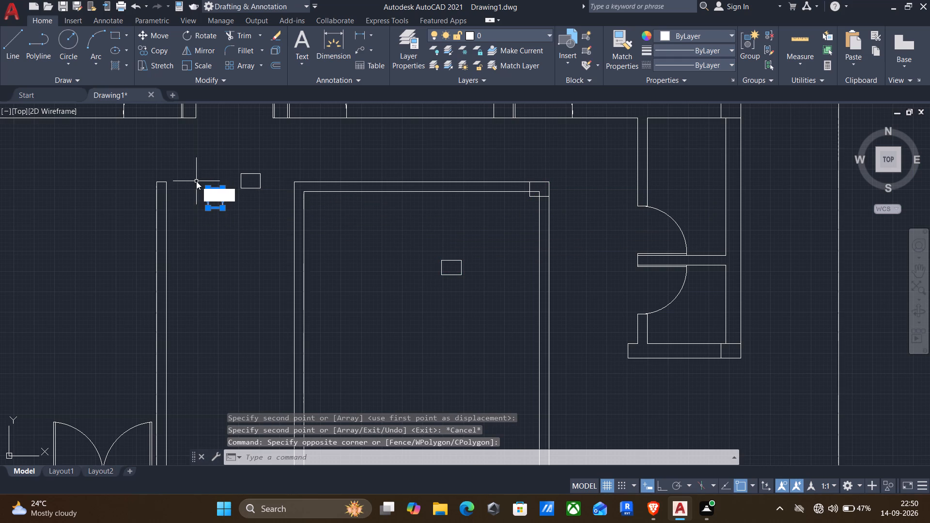
key(o)
key(Return)
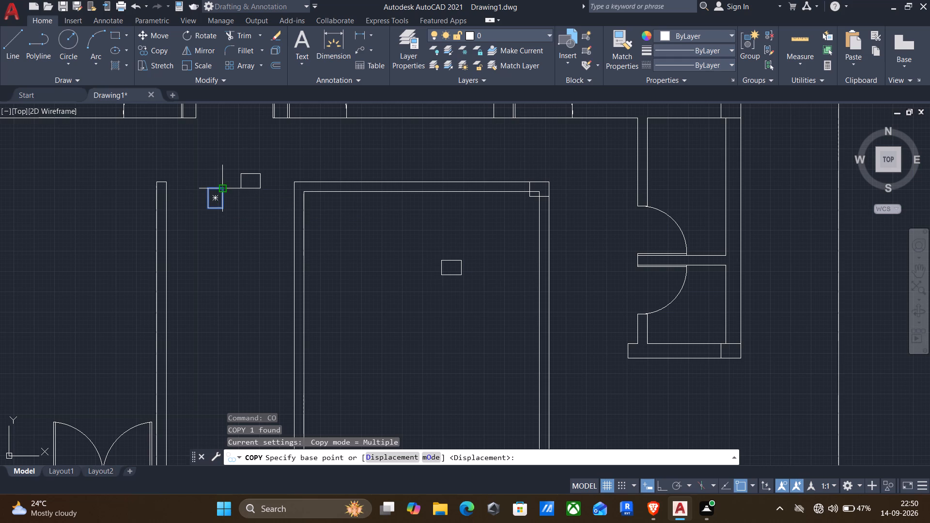
click(209, 200)
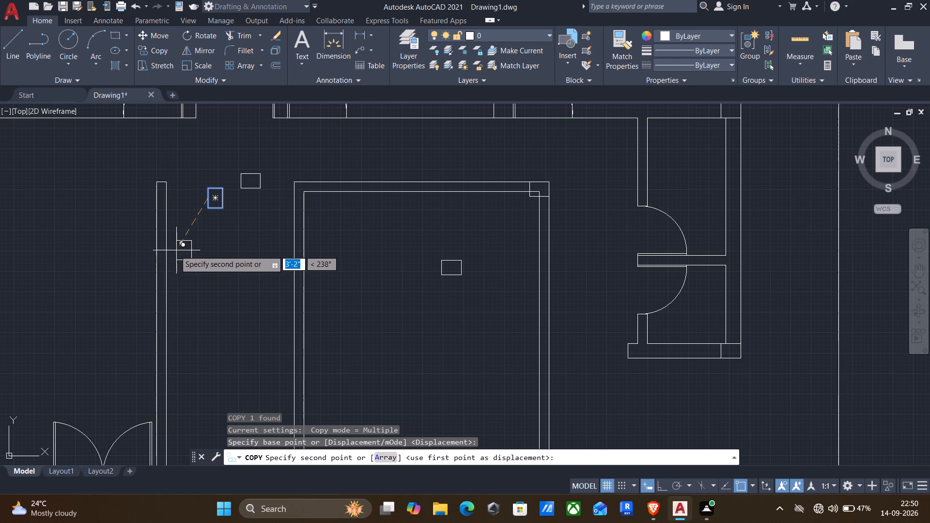
scroll(157, 242, up, 4)
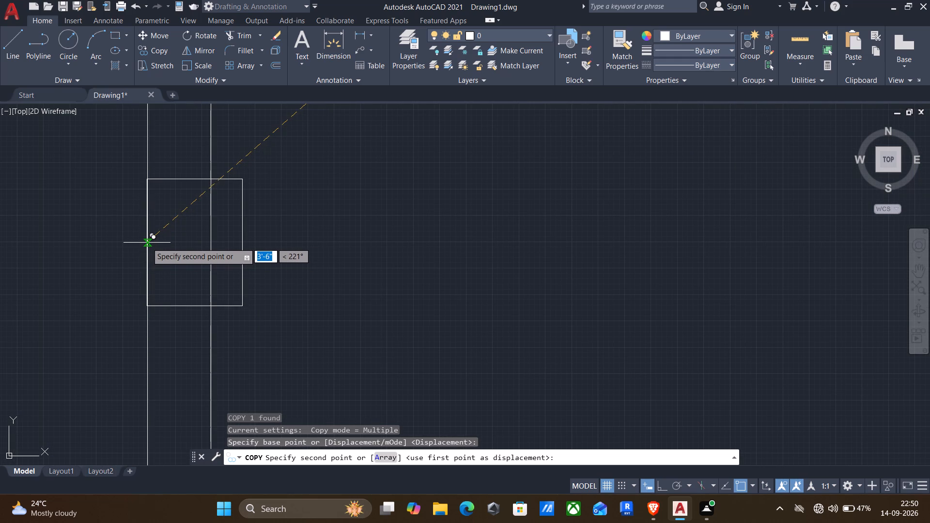
click(147, 242)
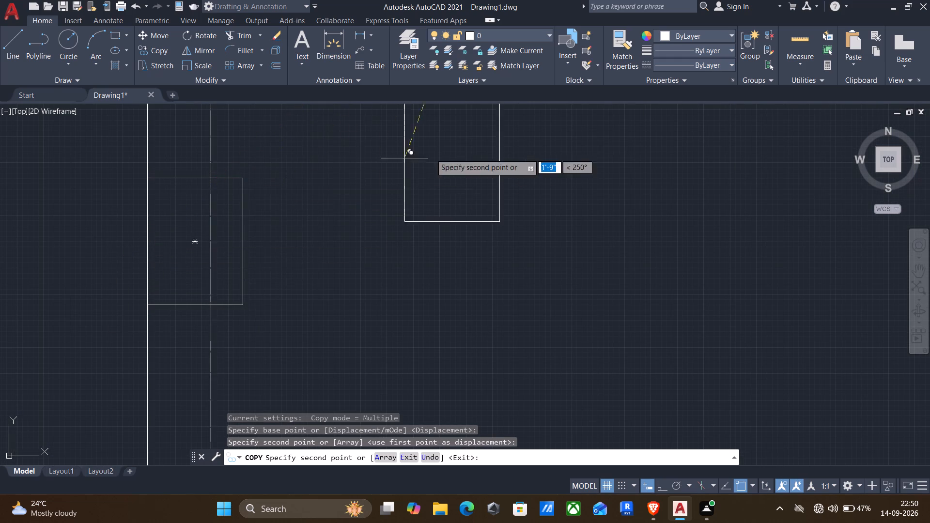
middle_click(462, 149)
scroll(460, 152, down, 2)
key(Escape)
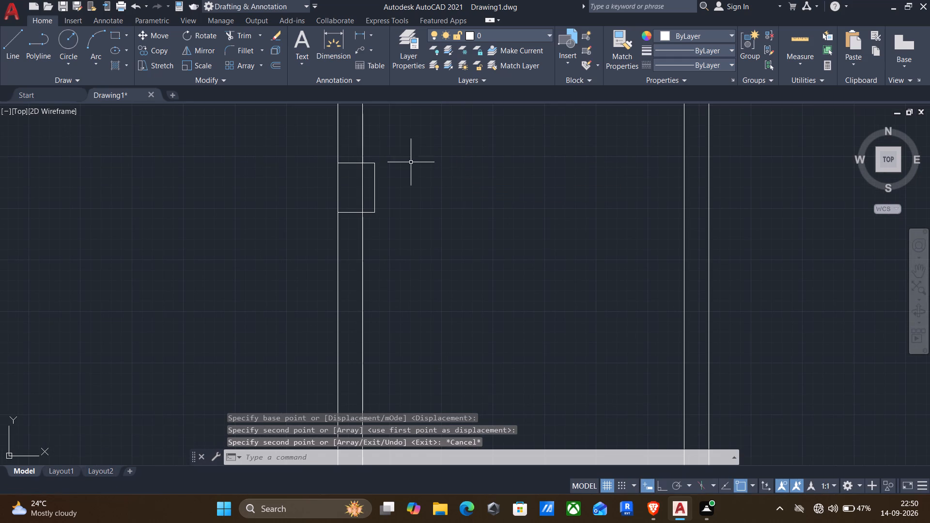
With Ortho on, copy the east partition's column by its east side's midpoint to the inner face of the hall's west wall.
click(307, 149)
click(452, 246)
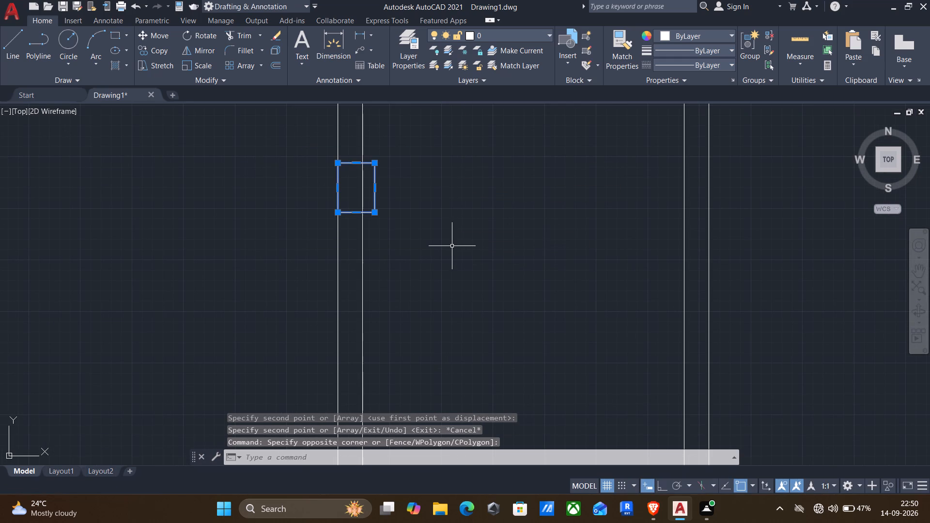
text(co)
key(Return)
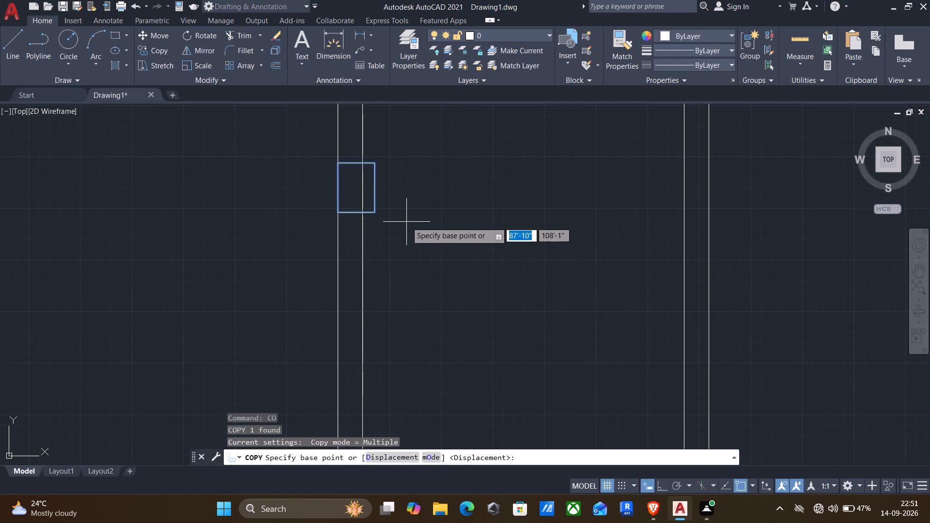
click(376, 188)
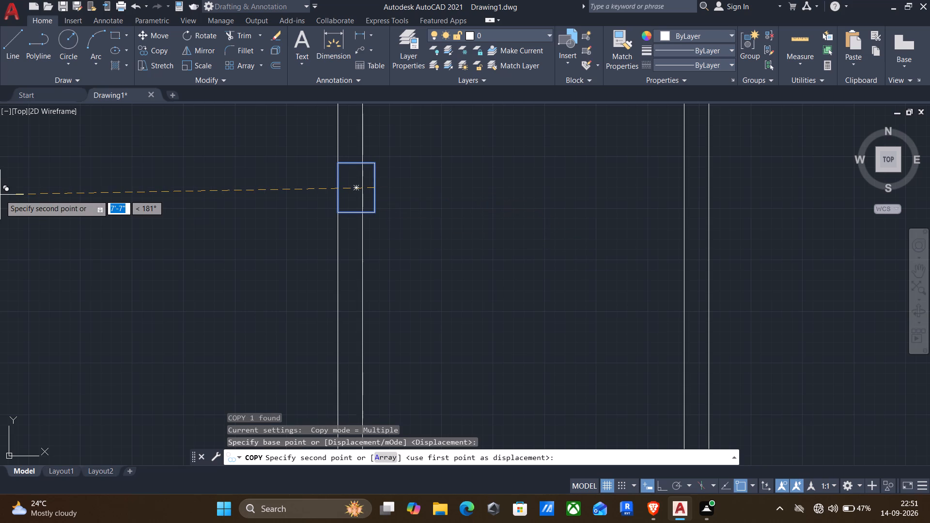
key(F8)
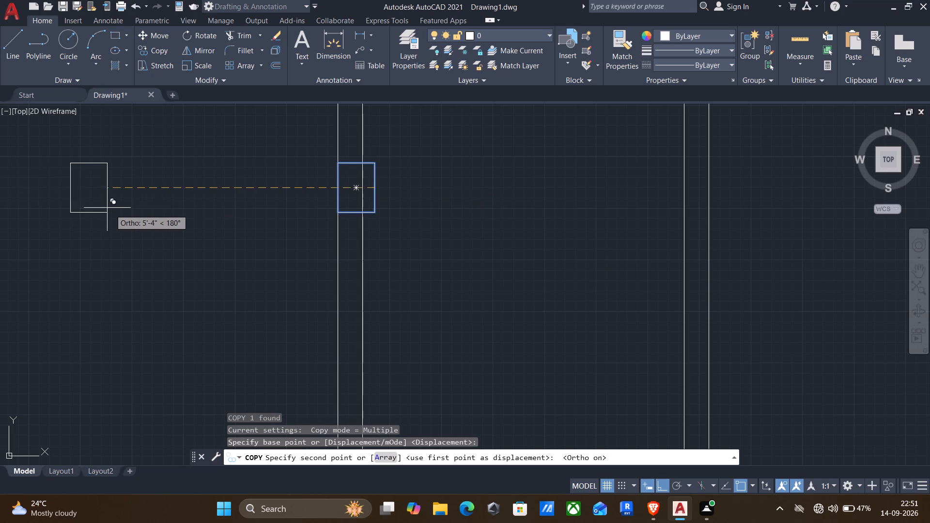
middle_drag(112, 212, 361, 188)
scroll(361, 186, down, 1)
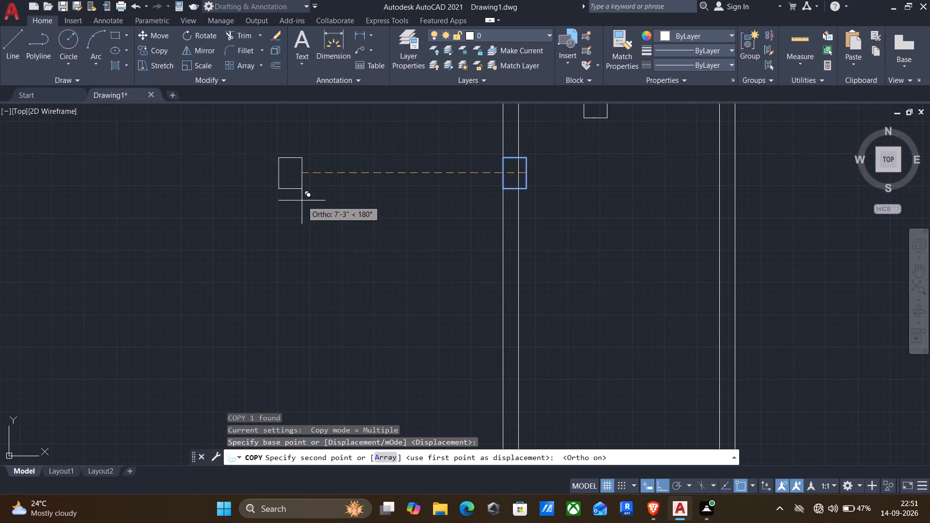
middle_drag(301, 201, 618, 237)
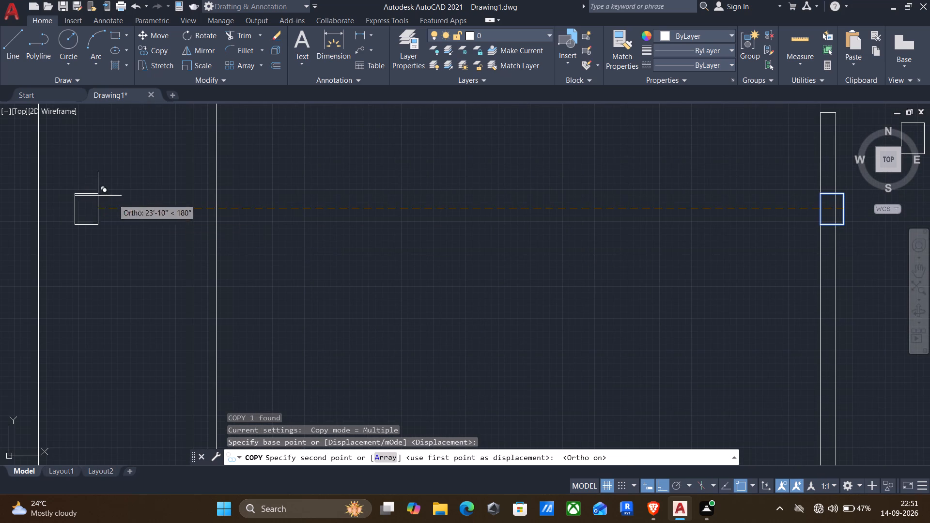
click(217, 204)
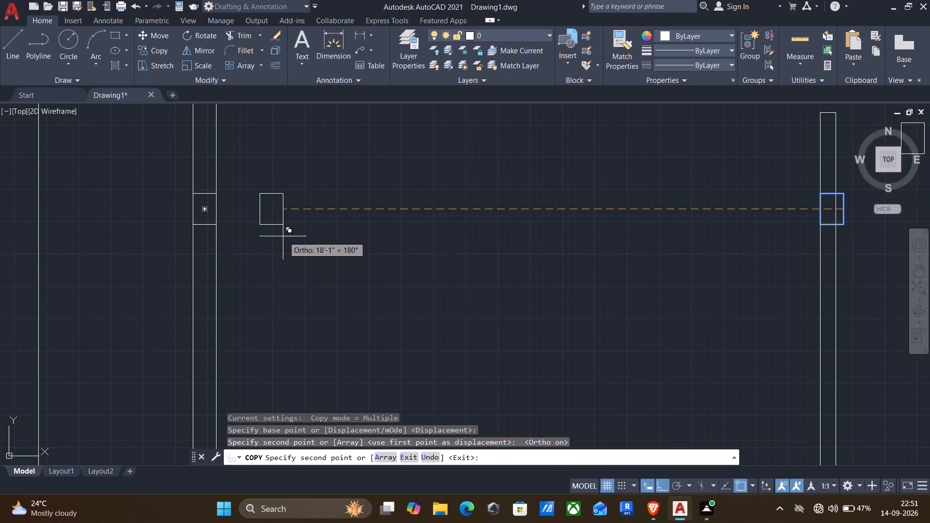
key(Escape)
Copy the east partition's column by its west side's midpoint straight east onto the west face of the large south room's west wall.
scroll(294, 251, down, 2)
middle_drag(335, 277, 335, 277)
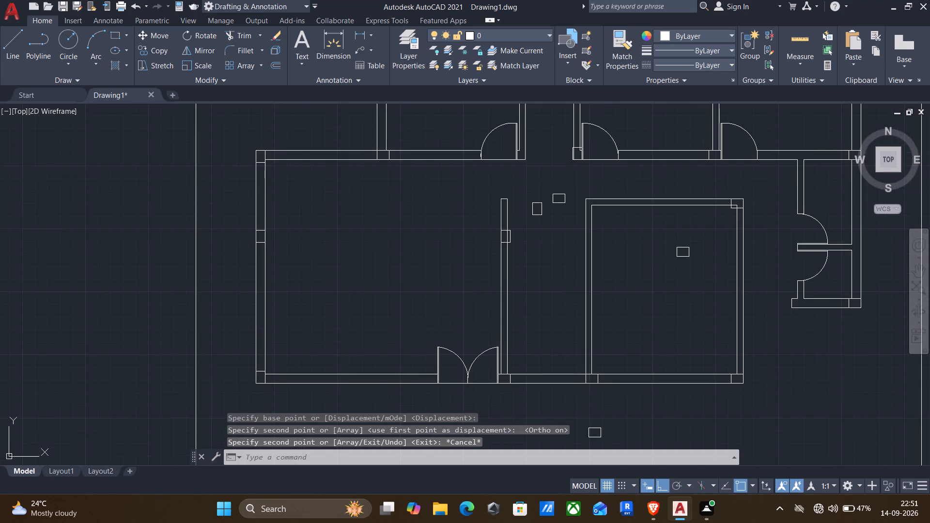
middle_drag(335, 277, 284, 282)
scroll(308, 279, down, 1)
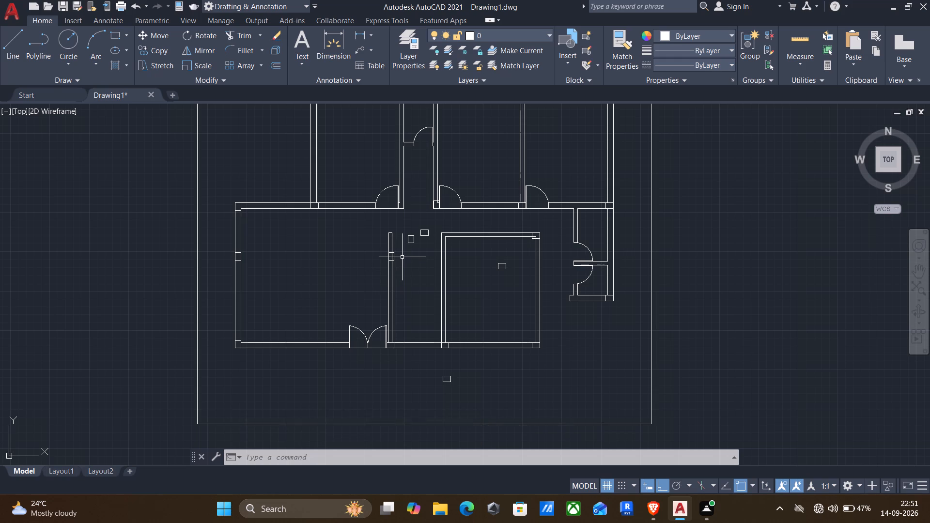
scroll(402, 257, up, 2)
click(389, 277)
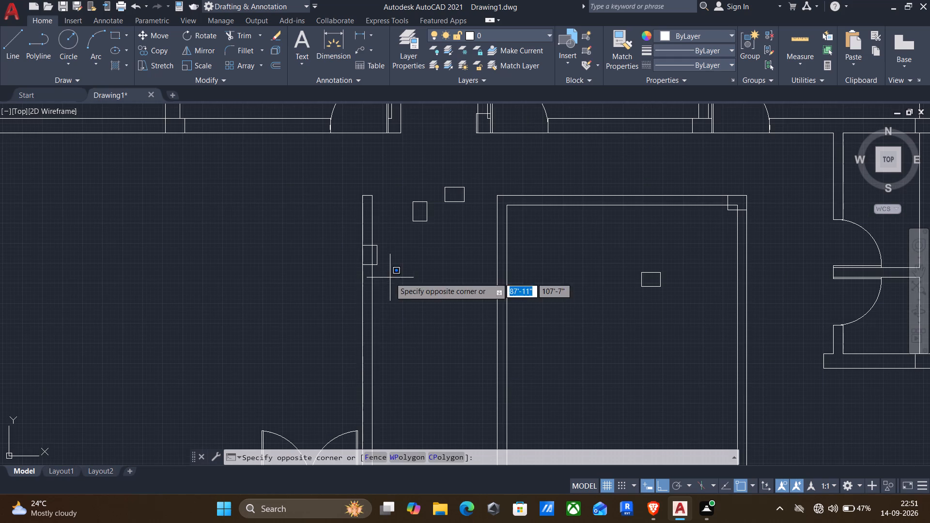
click(452, 300)
click(281, 231)
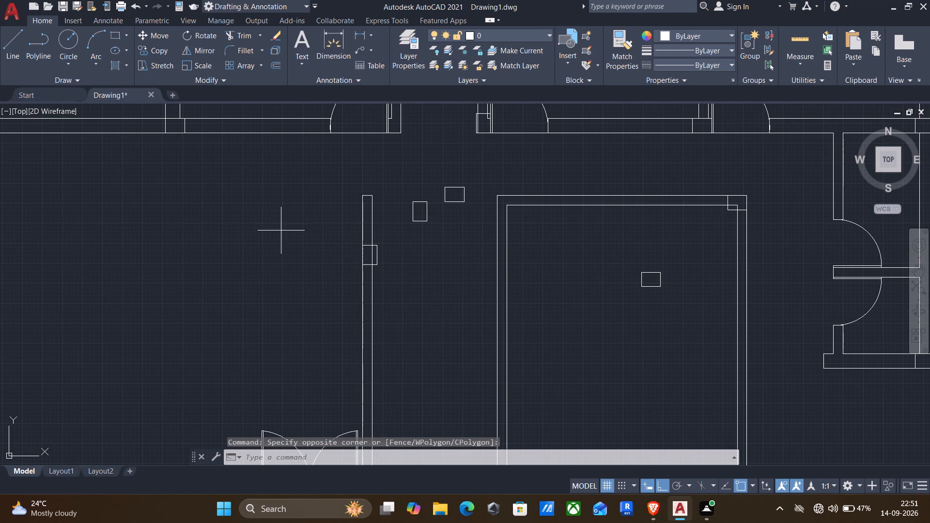
click(417, 298)
key(c)
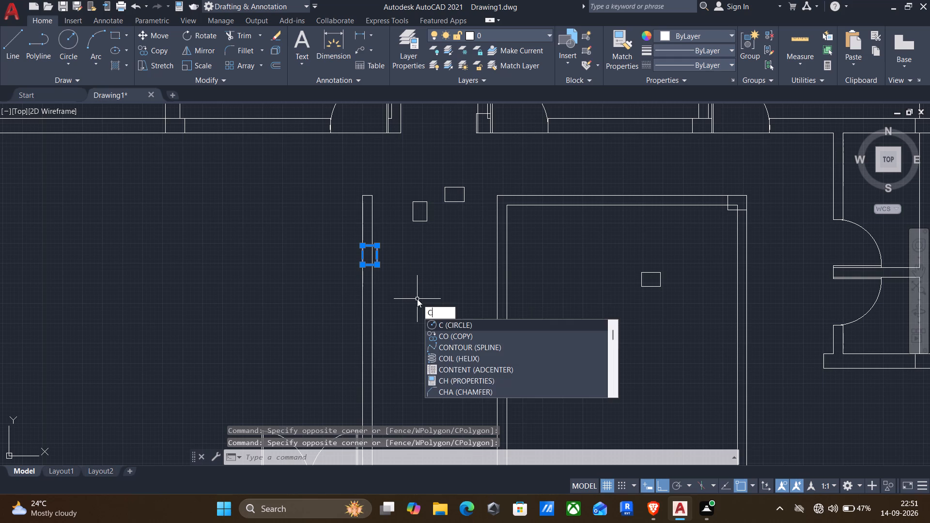
key(o)
key(Return)
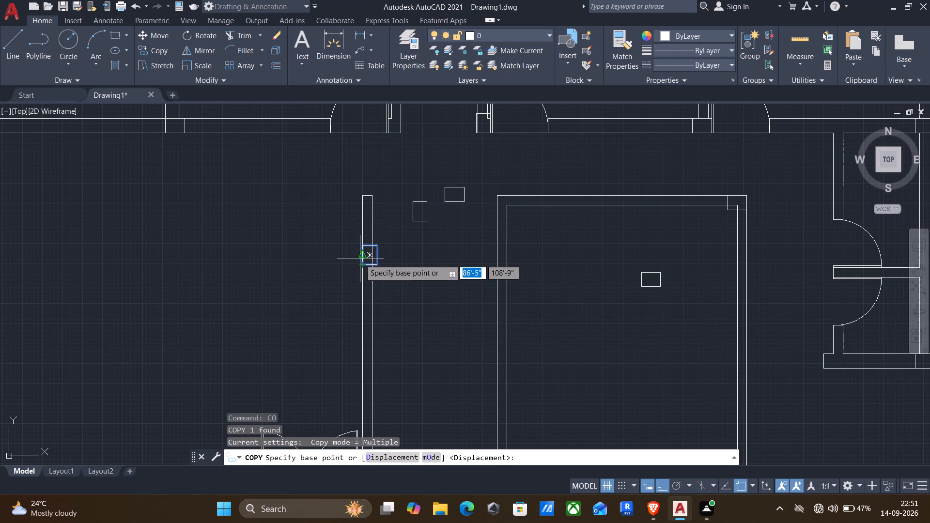
scroll(360, 259, up, 2)
click(360, 250)
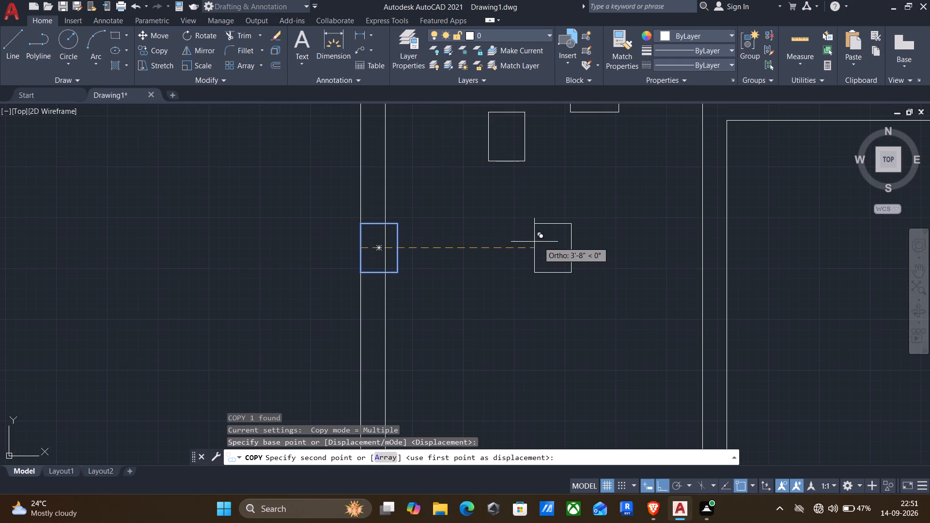
click(700, 247)
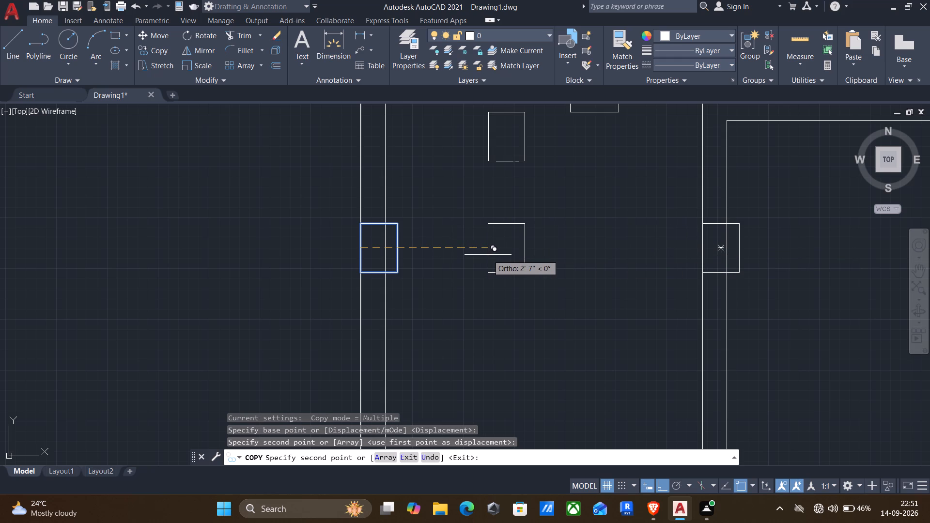
key(Escape)
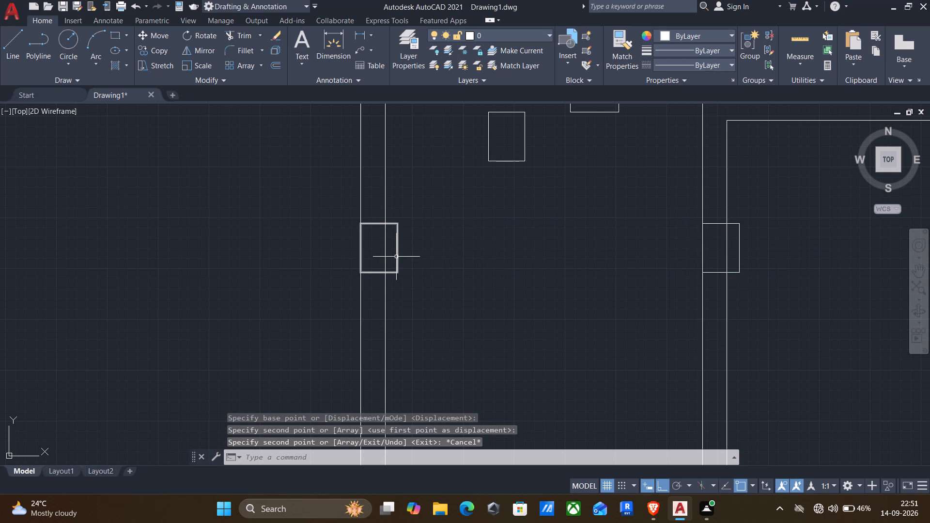
Move the column on the hall's east partition by its east side's midpoint onto the partition's east face.
click(396, 257)
key(m)
key(Return)
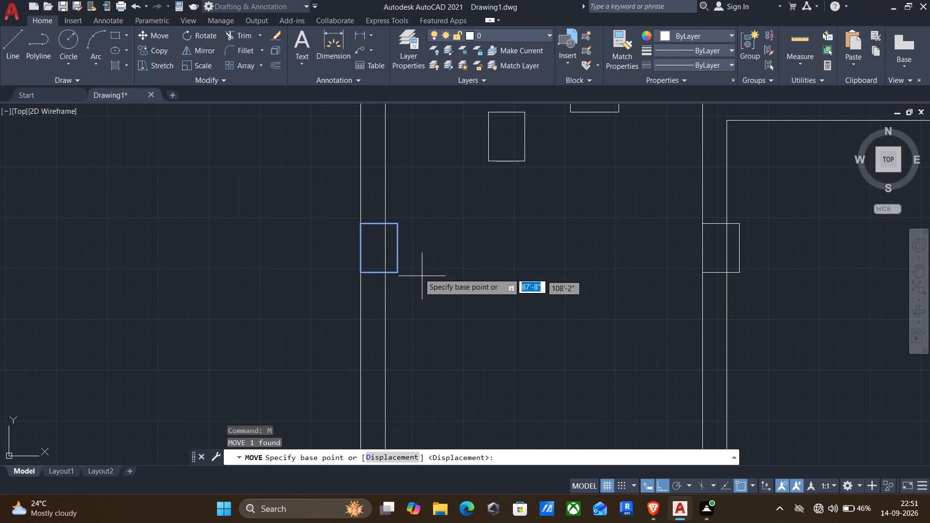
click(400, 250)
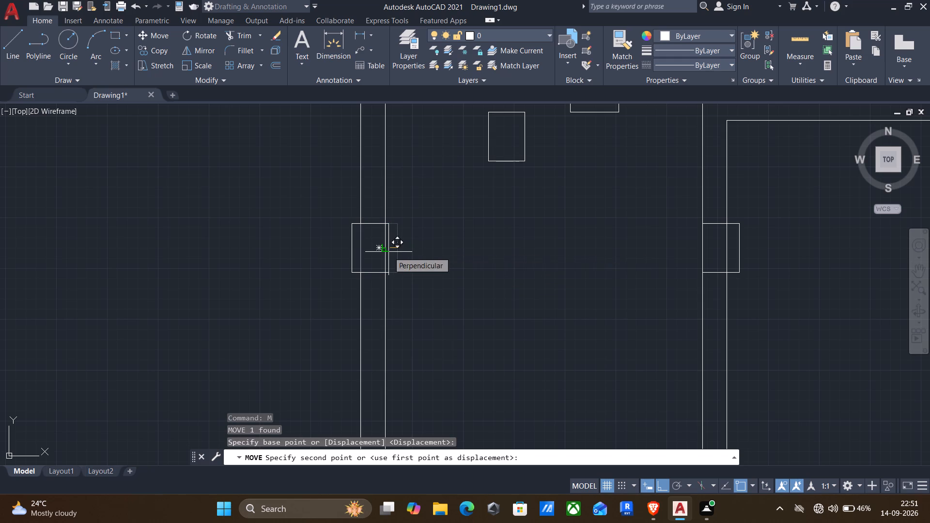
click(386, 252)
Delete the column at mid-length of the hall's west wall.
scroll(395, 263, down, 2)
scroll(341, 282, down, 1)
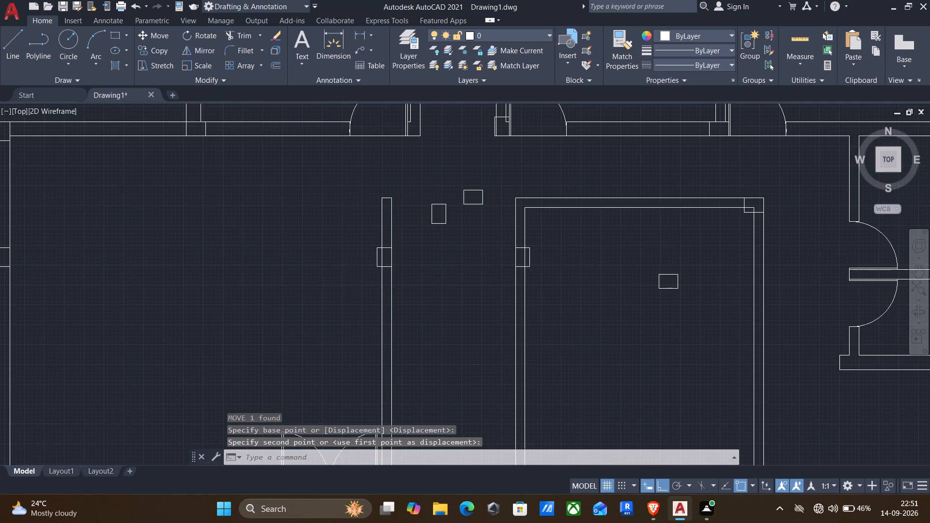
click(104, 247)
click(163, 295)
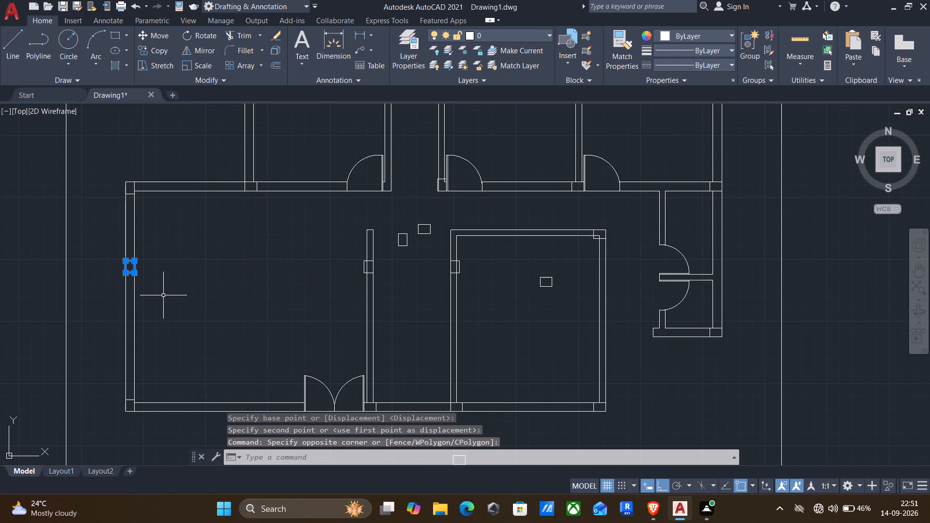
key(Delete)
Delete the two spare rectangles east of the hall's partition and the spare one inside the large south room.
click(431, 272)
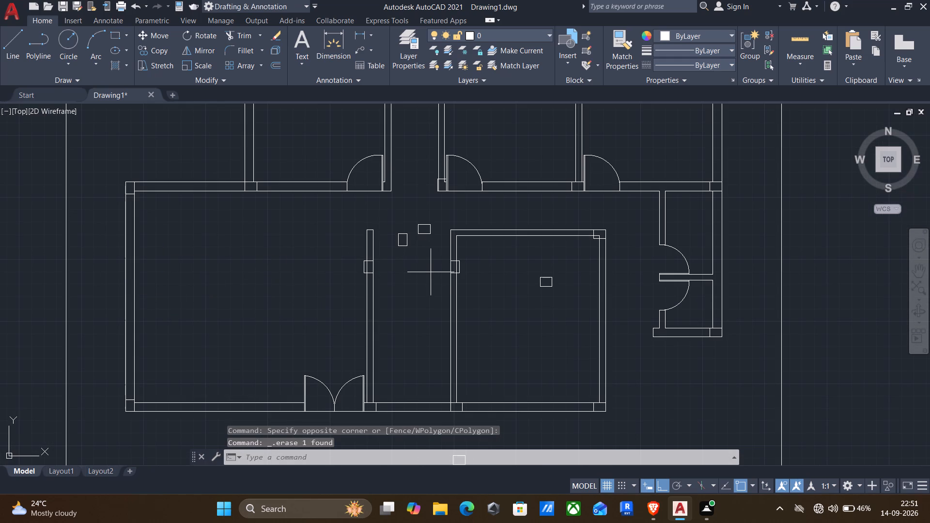
click(387, 227)
key(Delete)
drag(558, 306, 553, 301)
click(519, 274)
key(Delete)
Trim the wall lines running through the columns on the large south room's west wall and the hall's east partition.
text(tr)
key(Return)
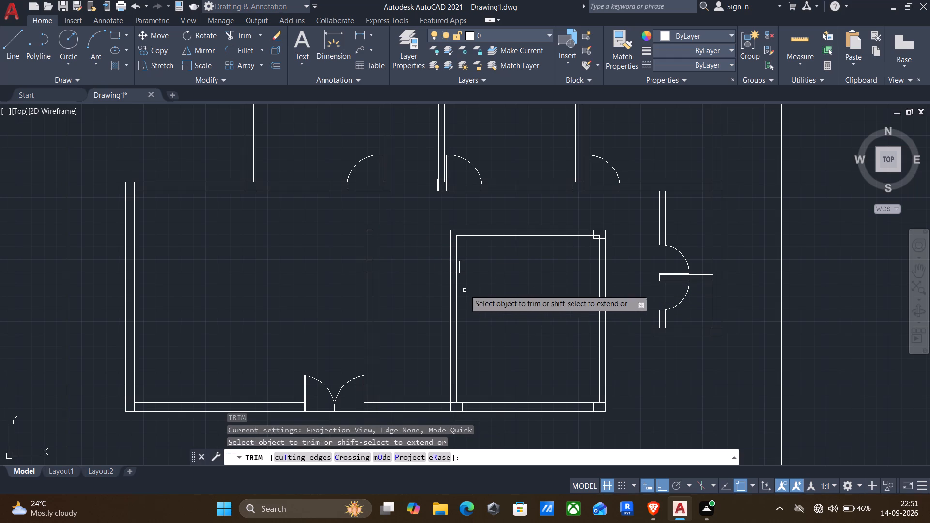
scroll(450, 266, up, 2)
click(463, 271)
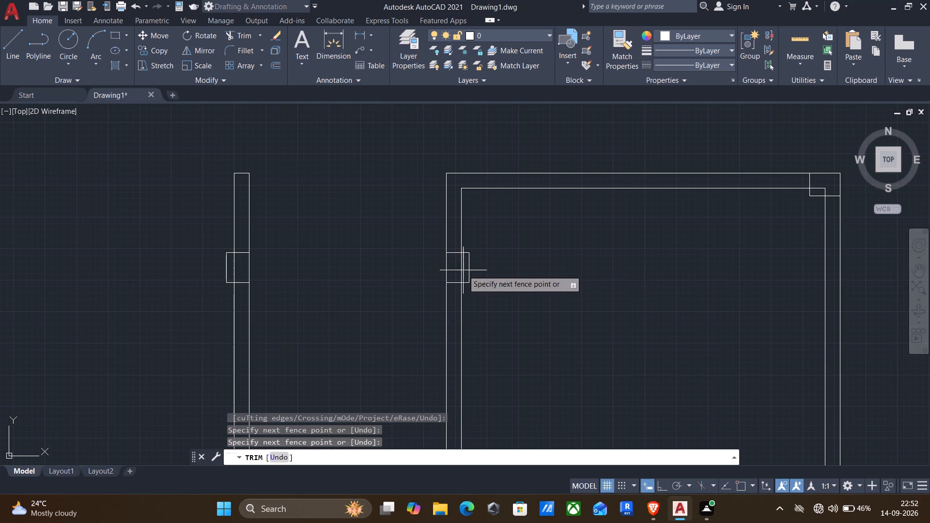
click(453, 267)
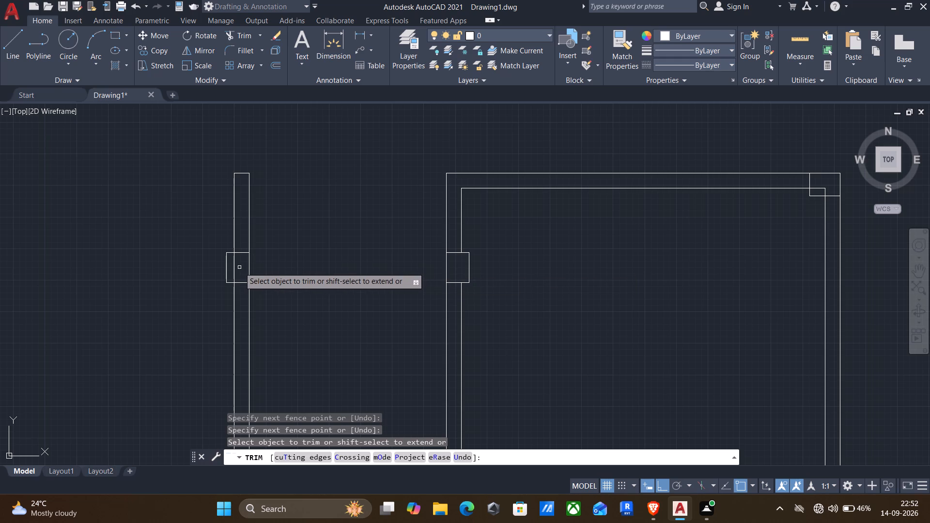
click(235, 270)
Trim the inner wall lines inside the column at the large south room's northeast corner.
scroll(235, 270, down, 2)
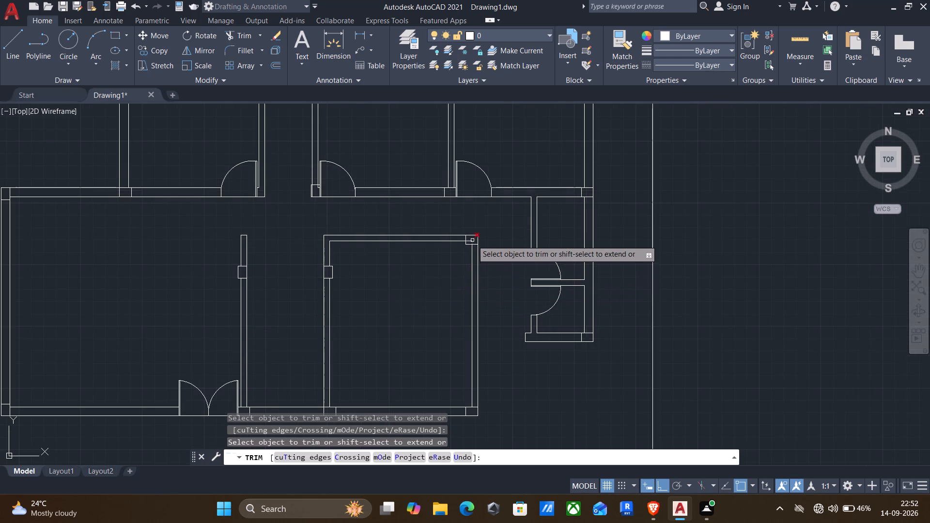
scroll(472, 240, up, 4)
drag(444, 244, 459, 255)
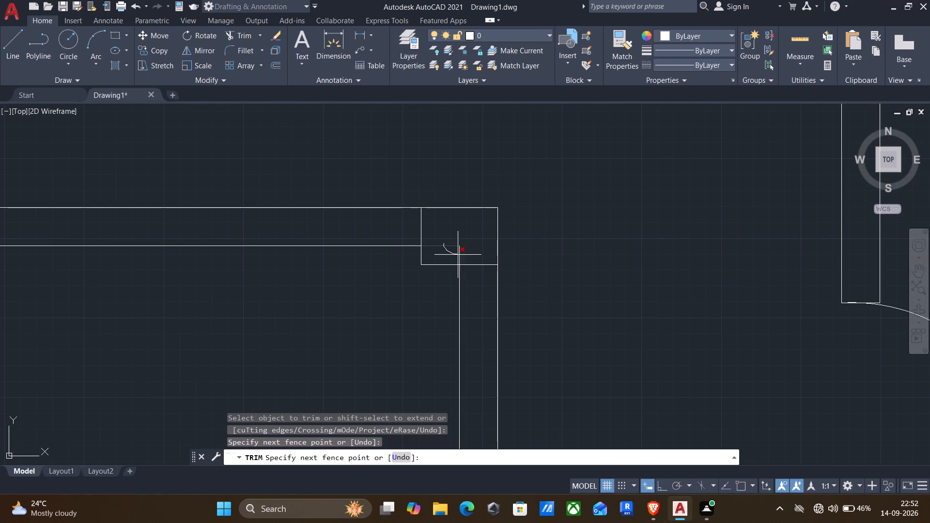
drag(459, 255, 463, 255)
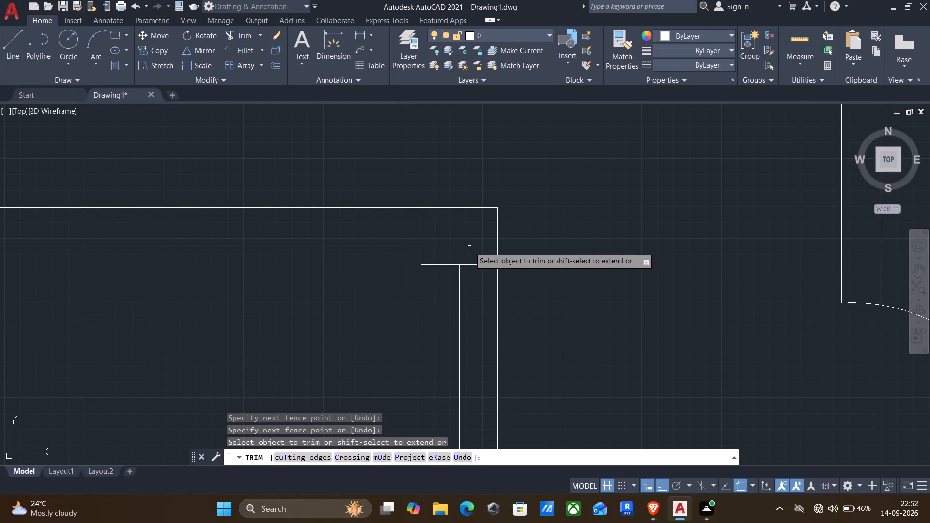
Trim the wall lines inside the column on the hall's north wall at the foot of the passage's east wall.
scroll(668, 234, down, 3)
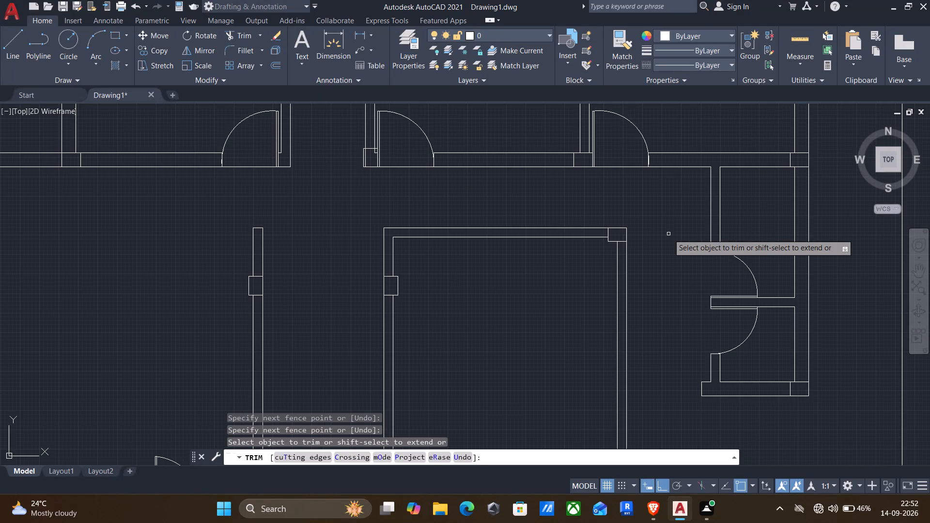
scroll(370, 152, up, 4)
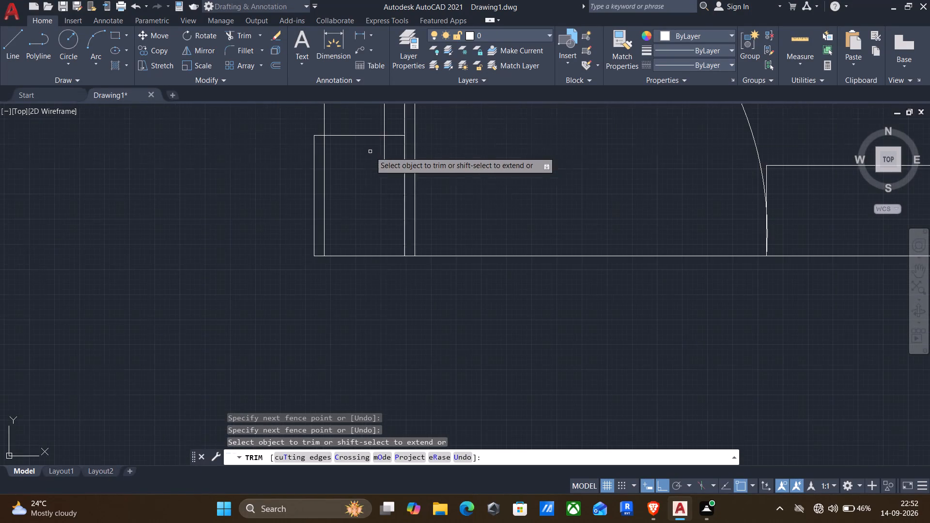
scroll(387, 163, up, 2)
drag(401, 183, 356, 139)
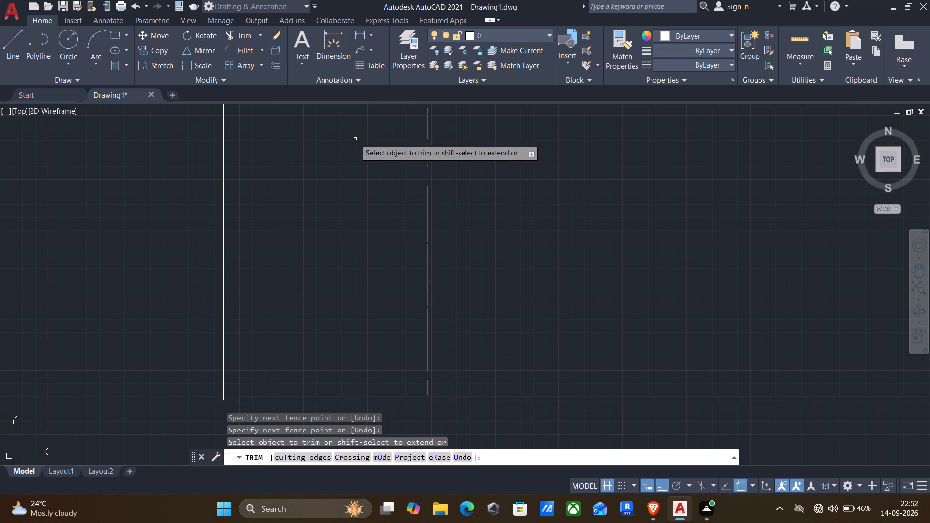
scroll(348, 161, down, 3)
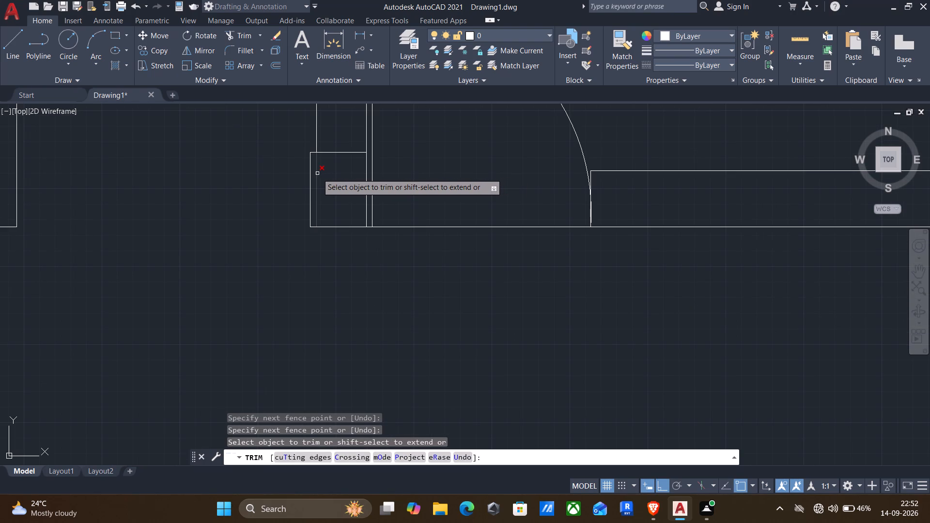
click(317, 173)
scroll(247, 204, down, 1)
scroll(59, 202, down, 1)
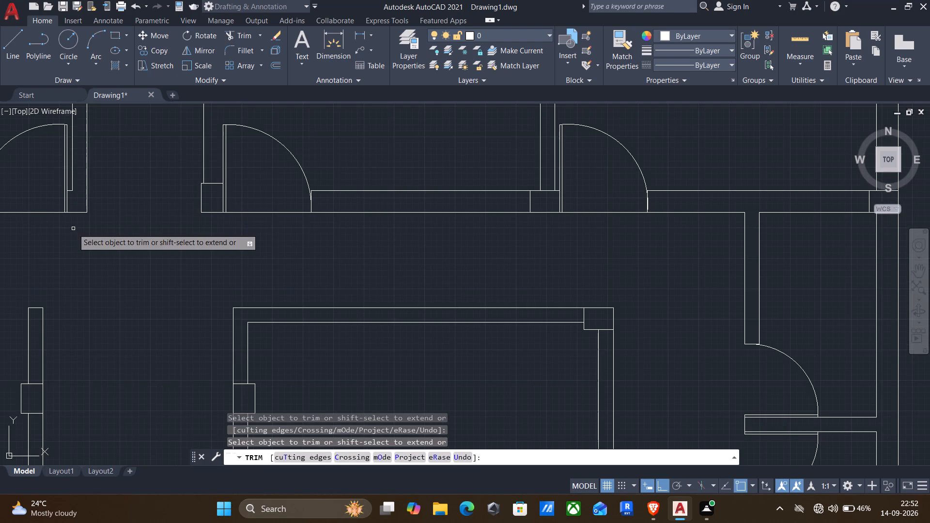
middle_drag(74, 230, 83, 231)
middle_drag(148, 234, 207, 234)
middle_drag(221, 237, 689, 264)
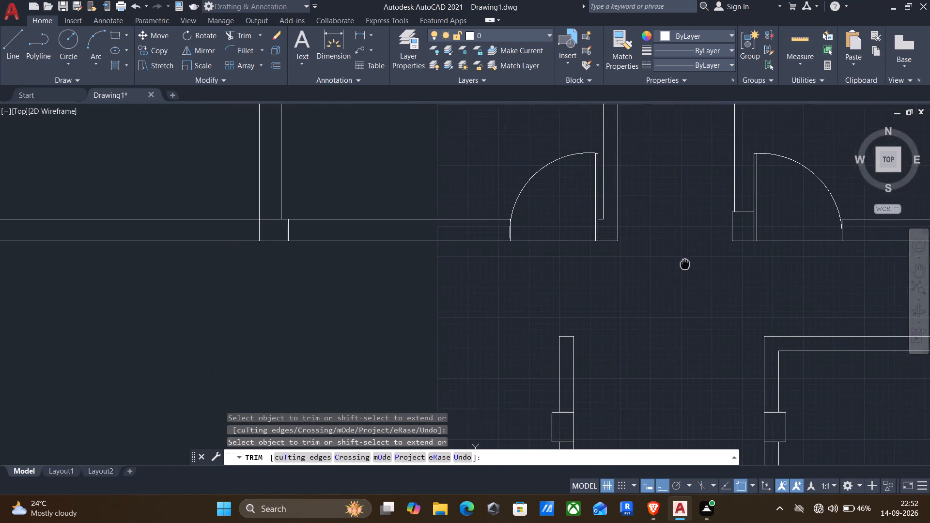
Inspect the columns and walls across the whole floor plan for wall lines still needing trimming.
middle_drag(689, 264, 690, 287)
scroll(697, 286, down, 2)
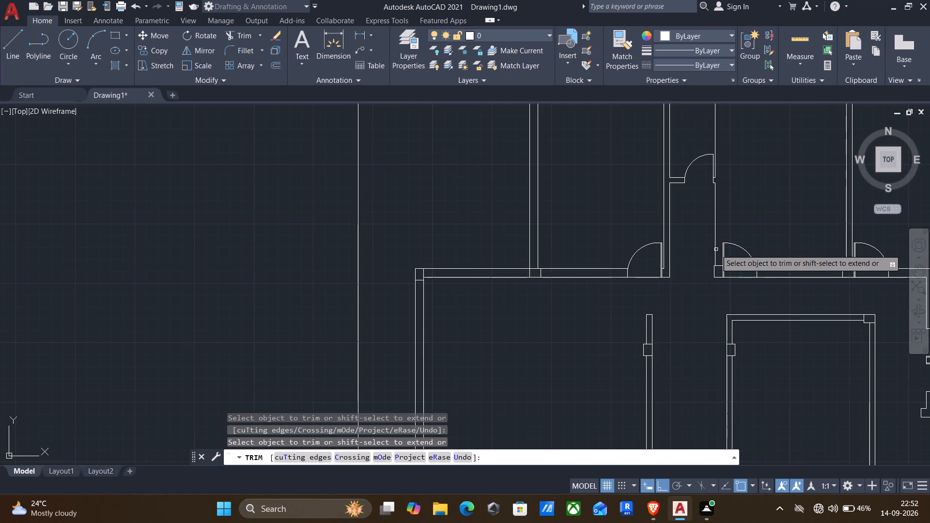
middle_drag(710, 224, 573, 327)
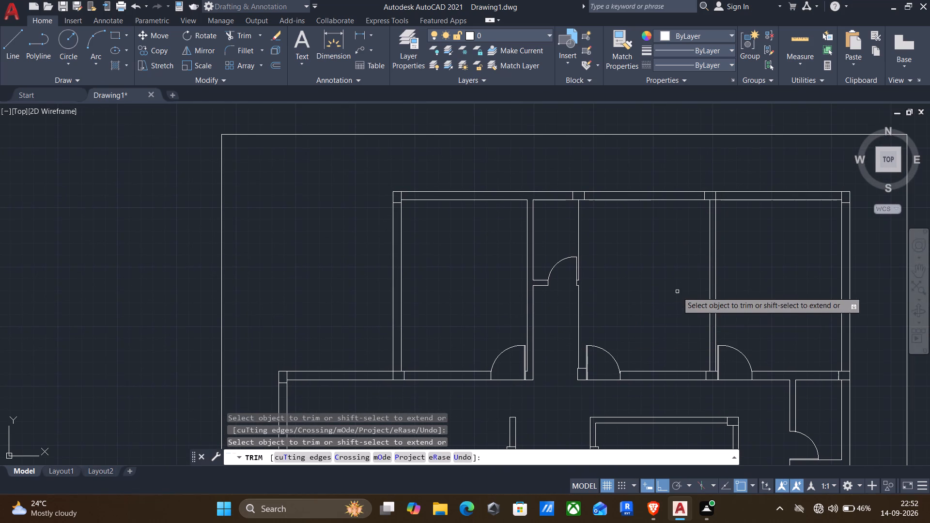
middle_drag(664, 293, 520, 201)
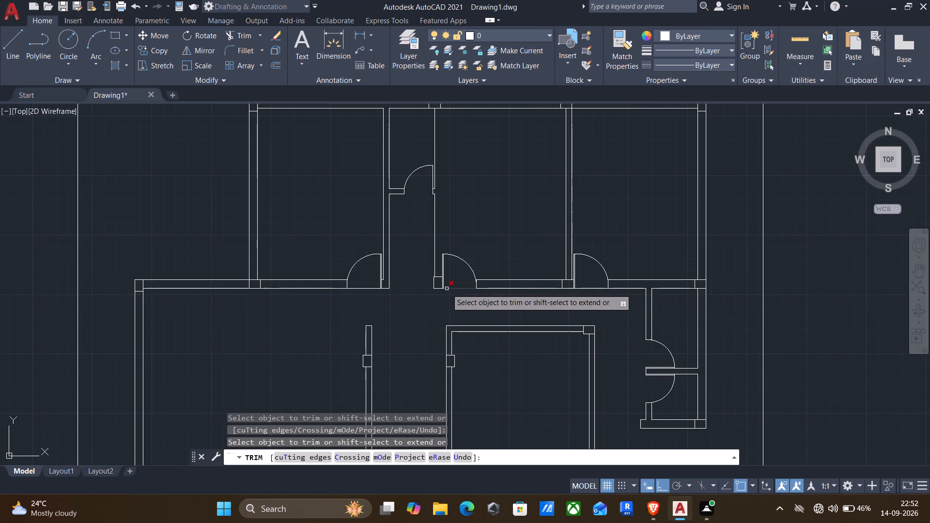
middle_drag(542, 384, 501, 260)
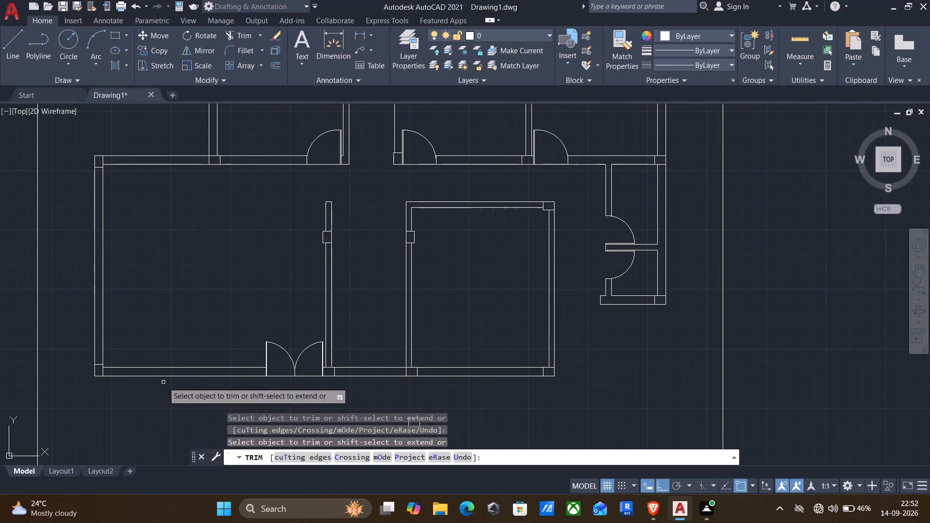
middle_drag(135, 385, 240, 364)
scroll(240, 364, up, 1)
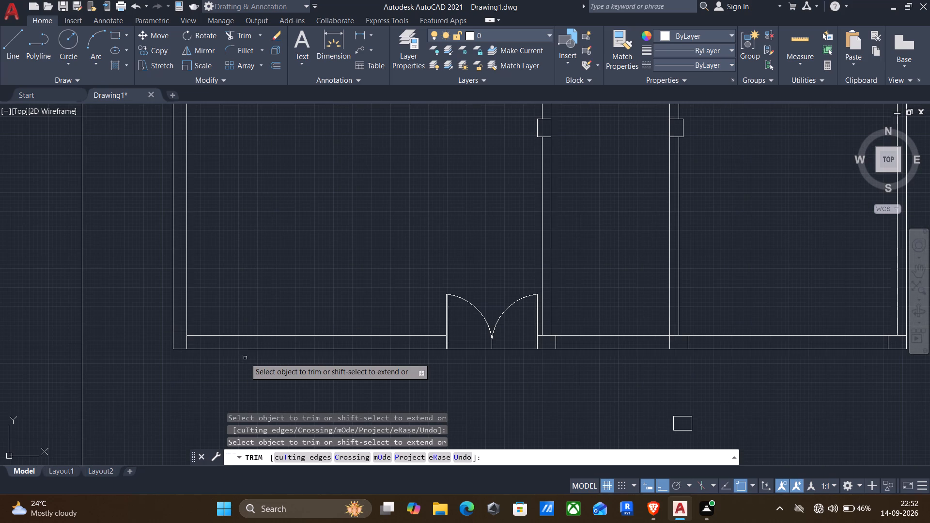
key(Escape)
middle_drag(754, 367, 738, 369)
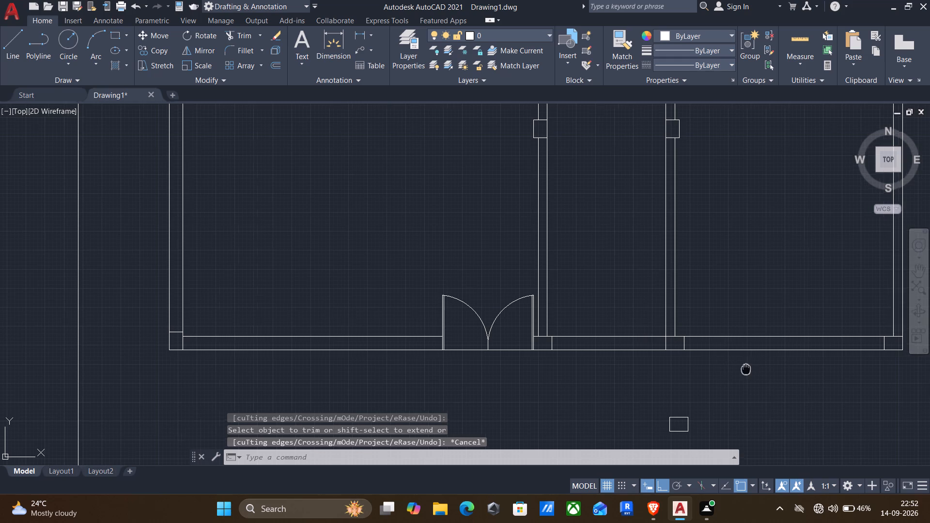
middle_drag(738, 369, 571, 387)
scroll(603, 392, down, 1)
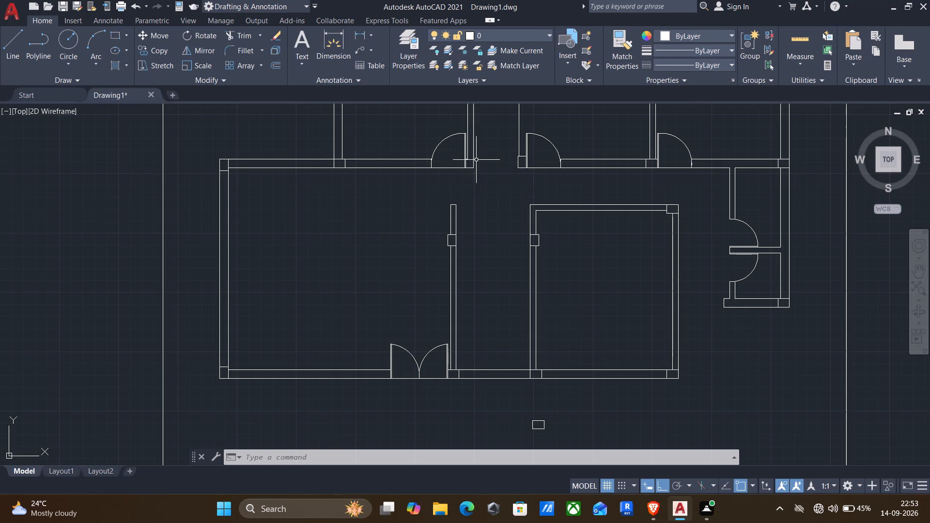
Hatch four columns along the hall's north wall line solid red, from the hall's northwest corner to the east outer wall.
middle_drag(648, 176, 628, 180)
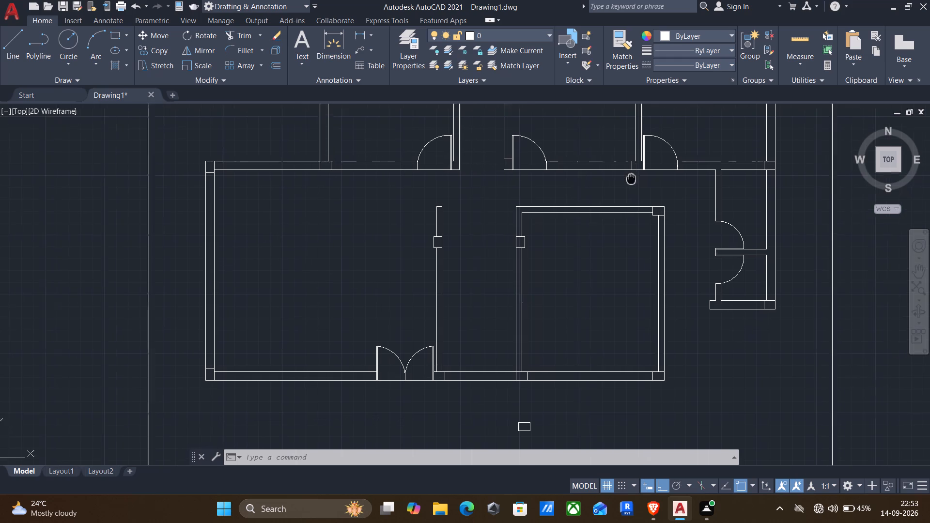
middle_drag(628, 180, 639, 304)
key(h)
key(Return)
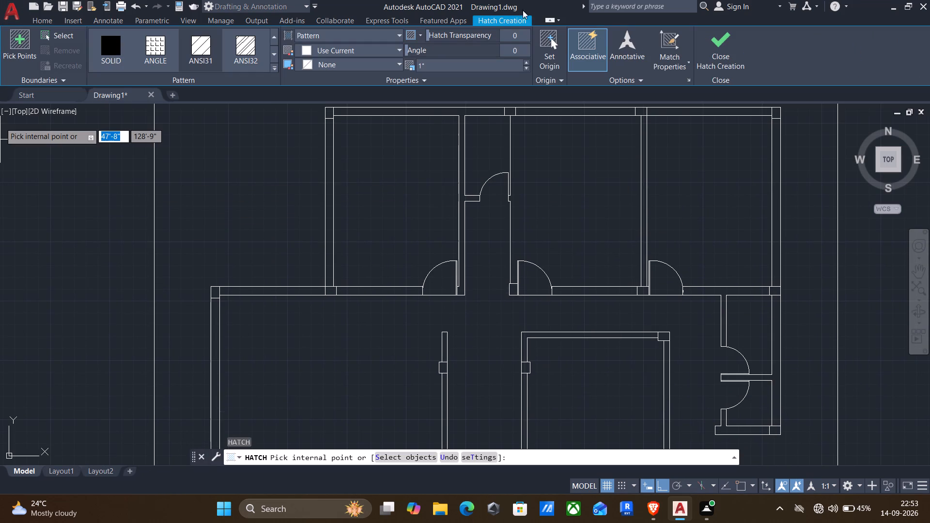
click(116, 46)
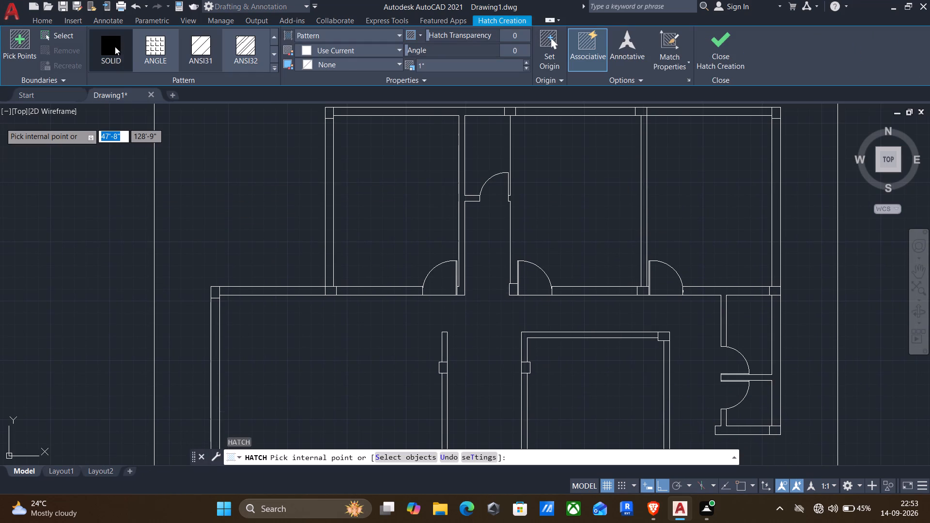
click(341, 55)
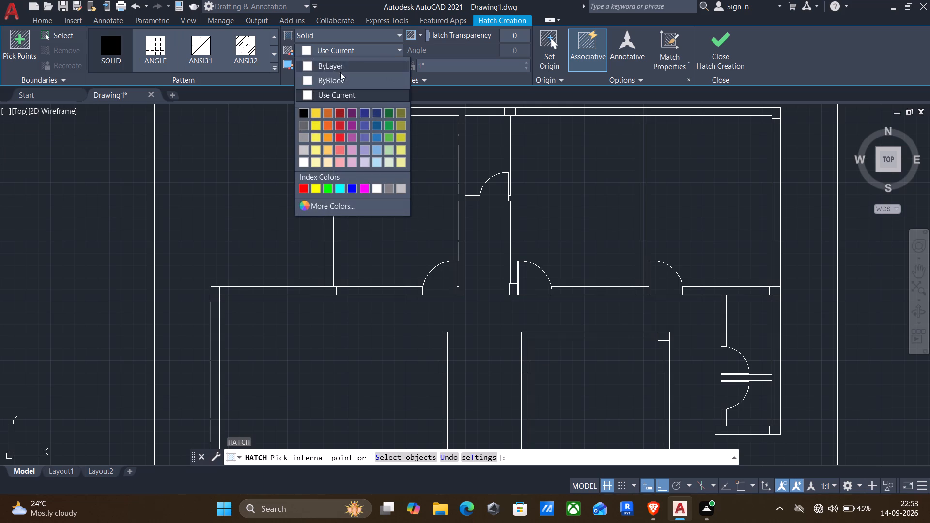
click(300, 188)
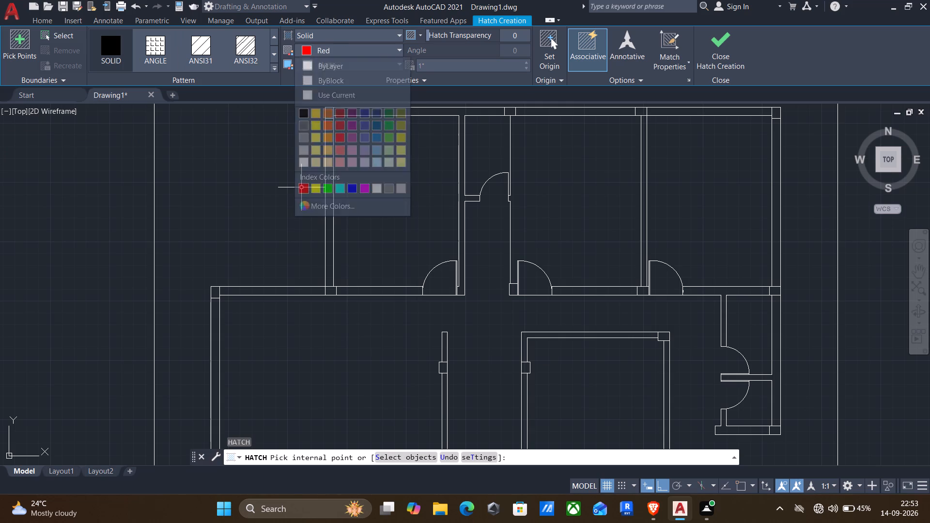
click(215, 294)
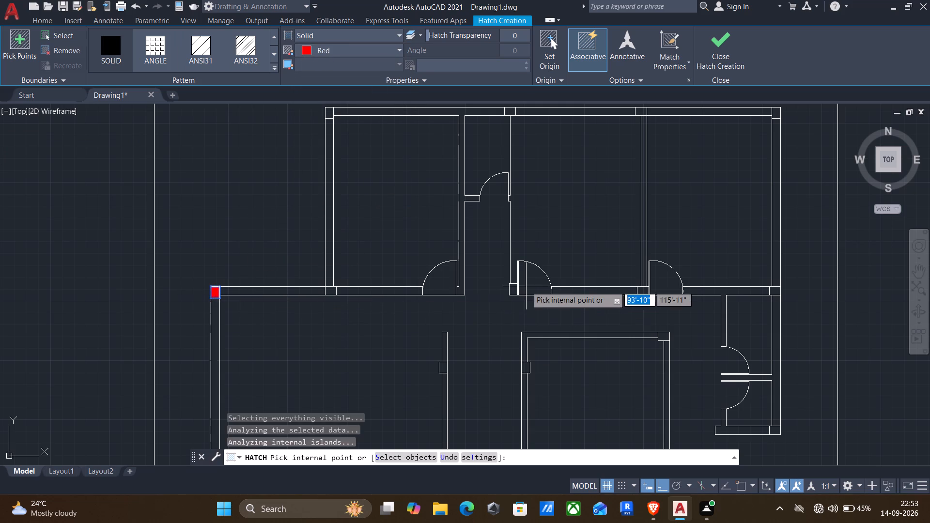
click(511, 292)
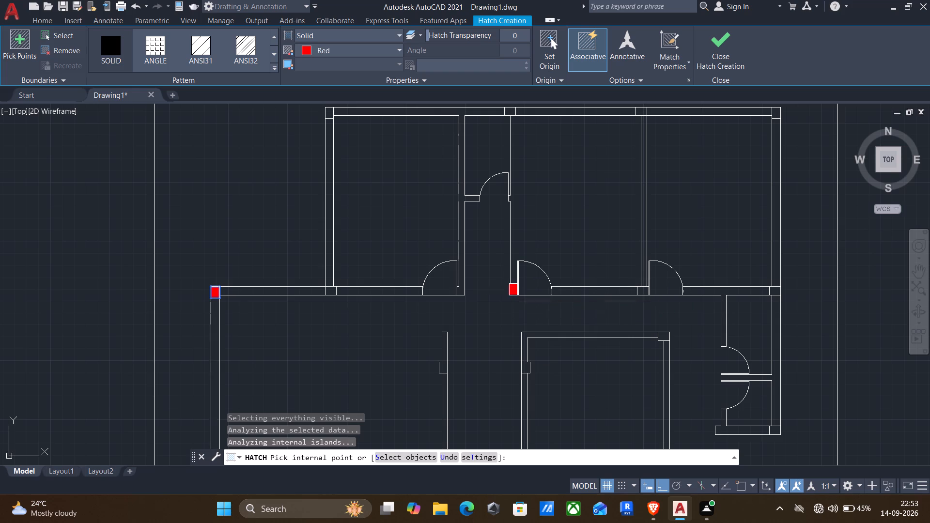
scroll(643, 292, up, 2)
click(642, 293)
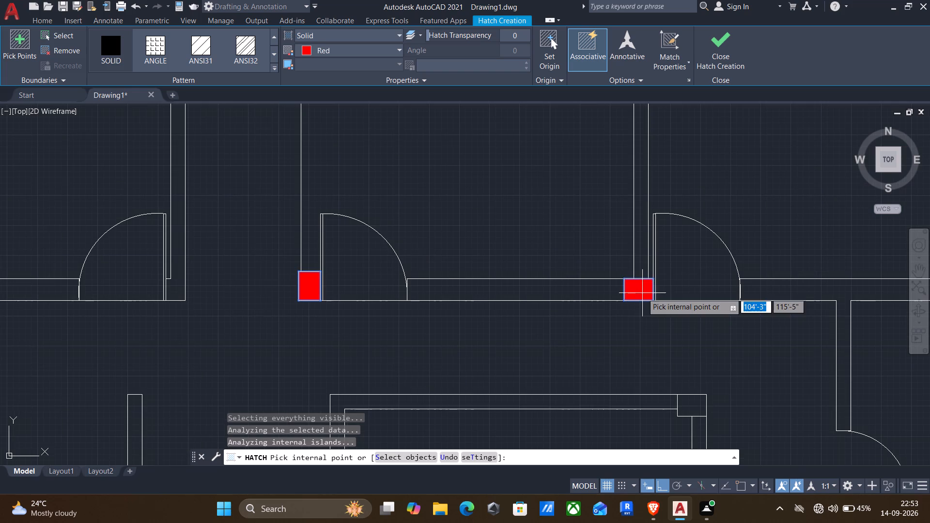
scroll(642, 293, down, 3)
scroll(729, 299, up, 3)
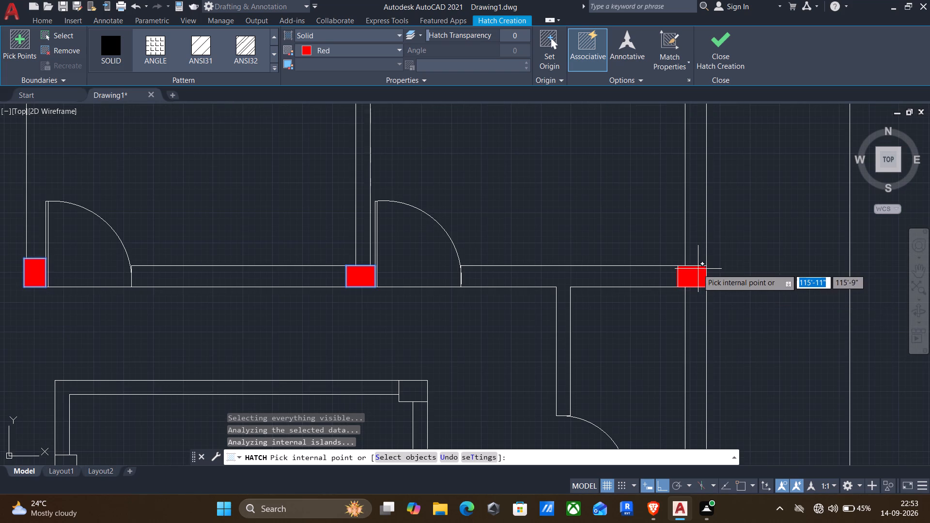
click(695, 277)
Fill the four columns along the building's north outer wall with the same solid red hatch.
scroll(695, 277, down, 3)
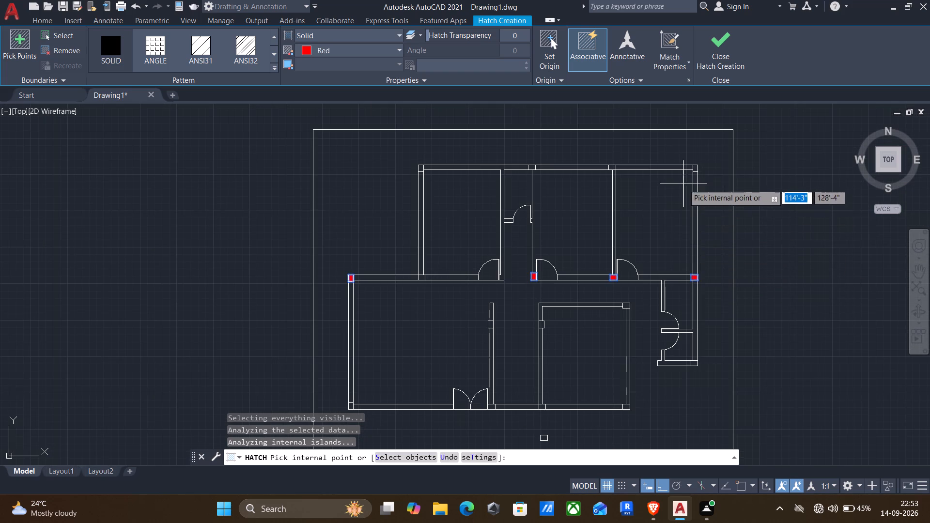
scroll(701, 162, up, 3)
click(672, 196)
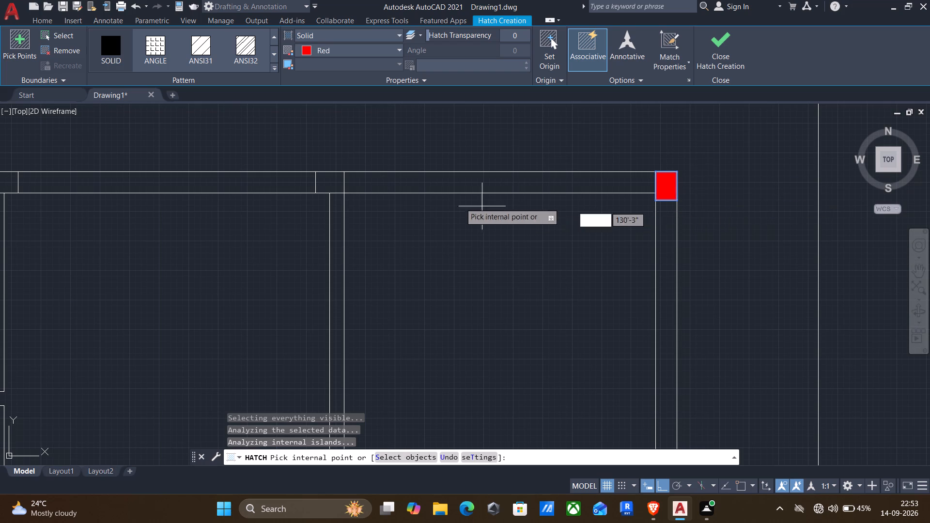
click(323, 183)
scroll(210, 190, down, 2)
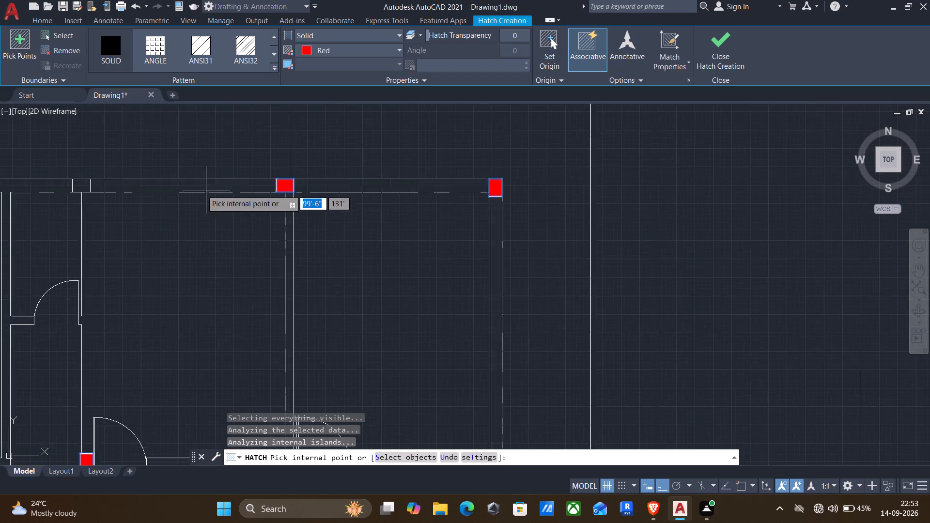
scroll(129, 193, up, 2)
click(122, 181)
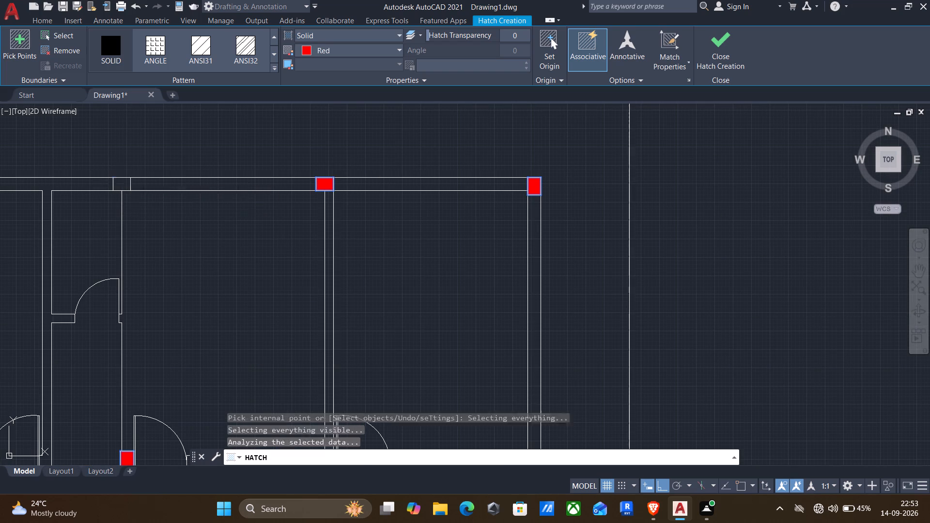
middle_drag(162, 216, 480, 218)
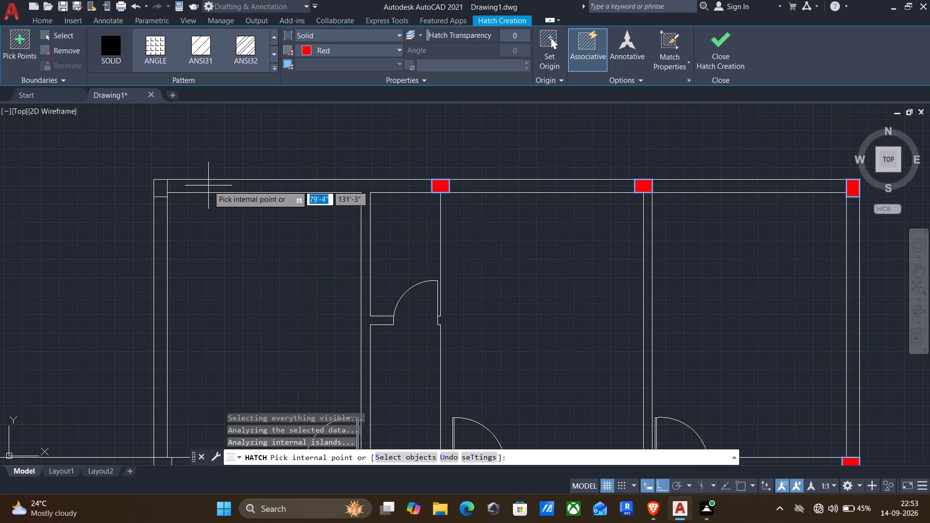
click(160, 190)
Fill the column below the northwest room's west wall and the one at the toilets' southeast corner with solid red hatch.
scroll(194, 202, down, 1)
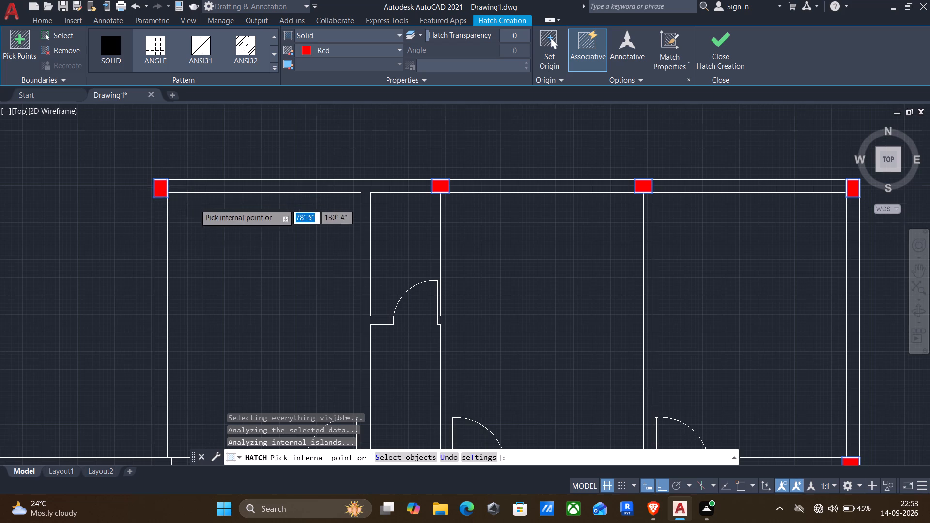
scroll(196, 205, down, 1)
middle_drag(247, 261, 254, 176)
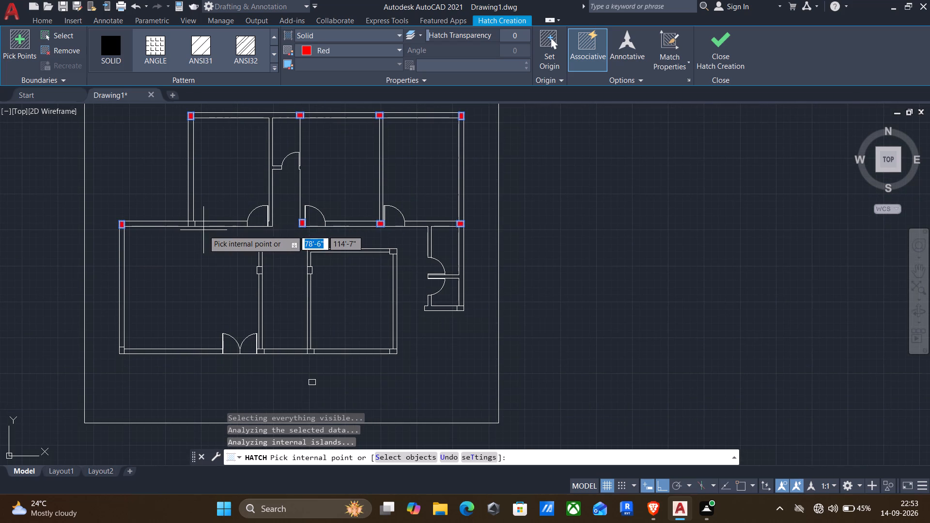
scroll(200, 230, up, 2)
click(172, 217)
scroll(364, 227, down, 1)
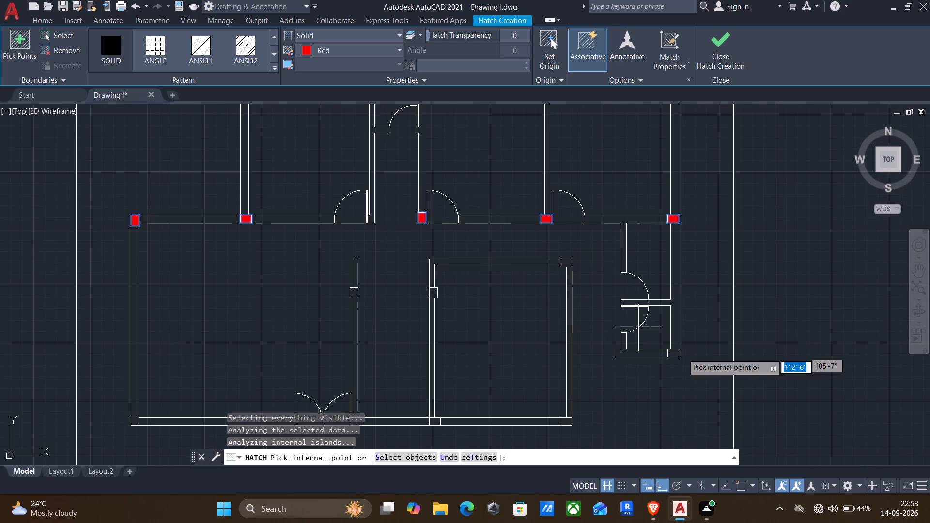
scroll(679, 360, up, 2)
click(661, 349)
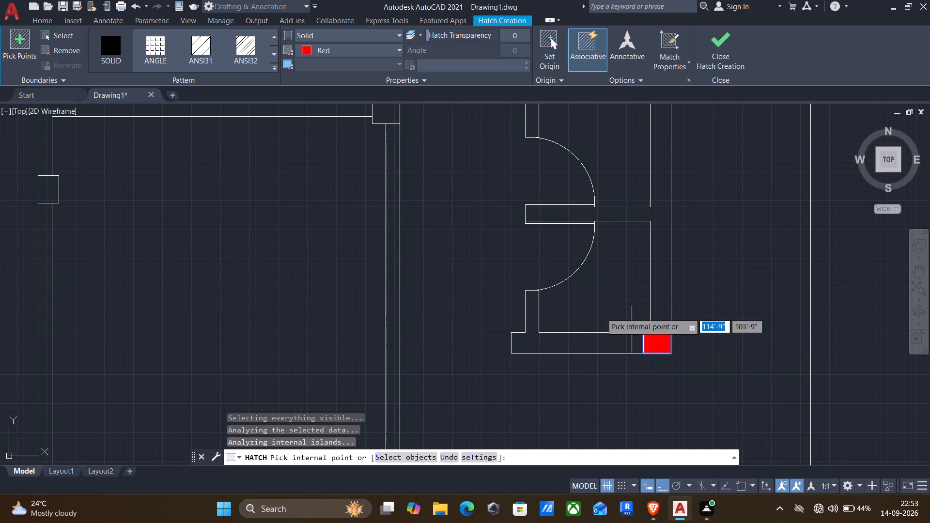
Fill the columns at the large south room's northeast corner, on its west wall and on the hall's east partition with solid red hatch.
scroll(319, 156, down, 2)
scroll(356, 143, up, 2)
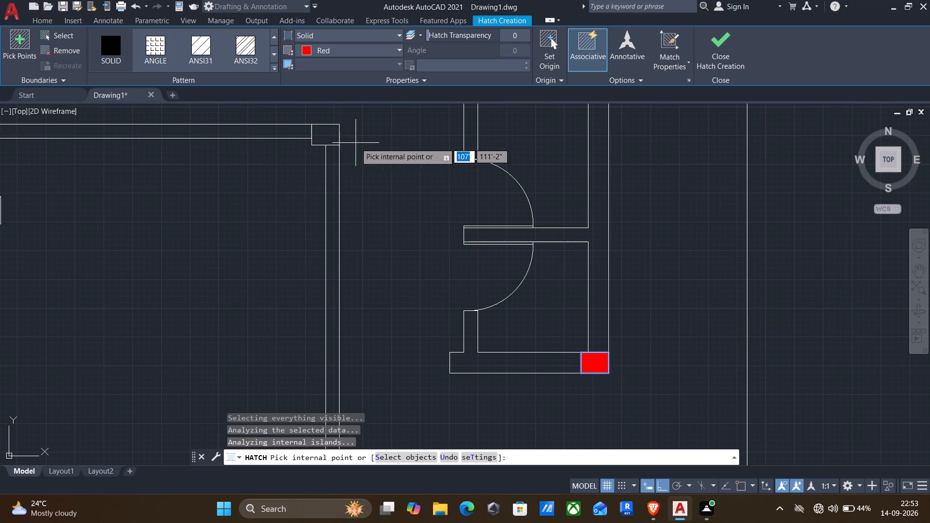
click(326, 144)
scroll(270, 183, down, 2)
scroll(160, 208, up, 2)
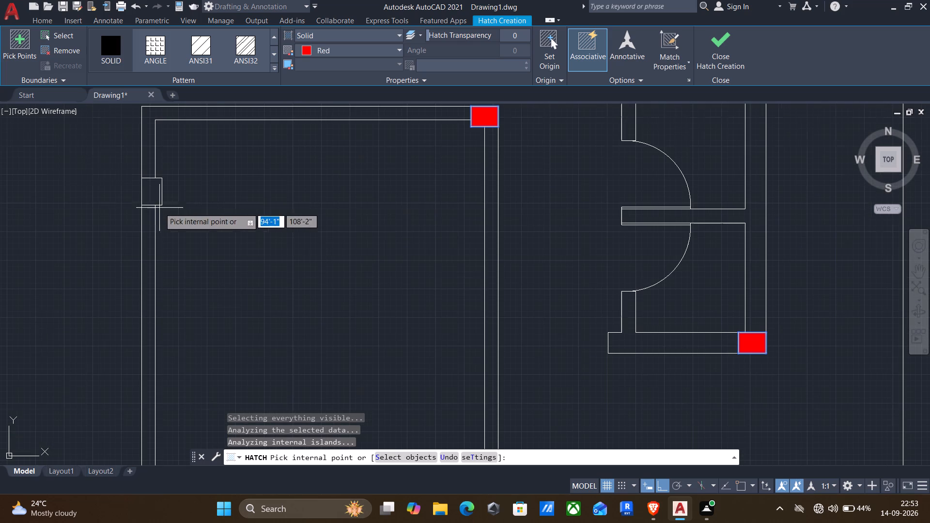
click(148, 198)
scroll(139, 215, down, 1)
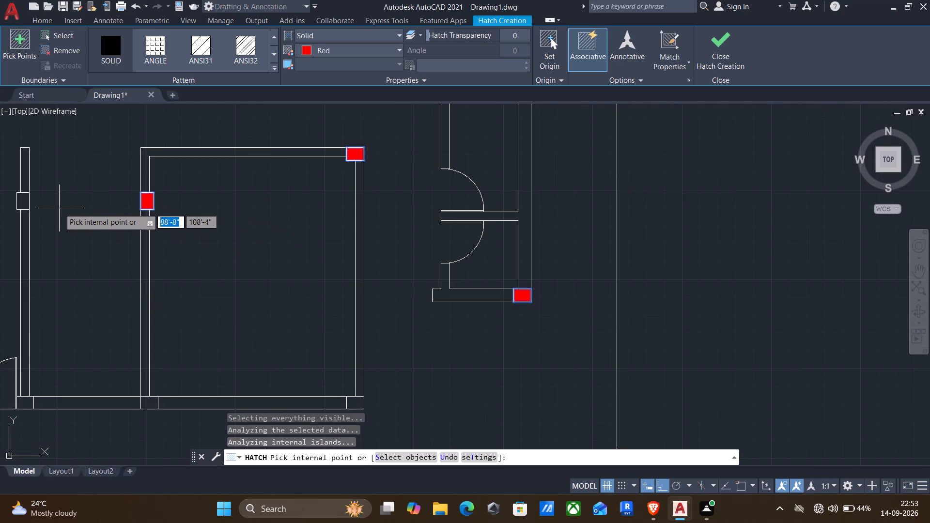
click(24, 206)
Fill the four columns along the building's south outer wall with solid red hatch.
scroll(93, 241, down, 1)
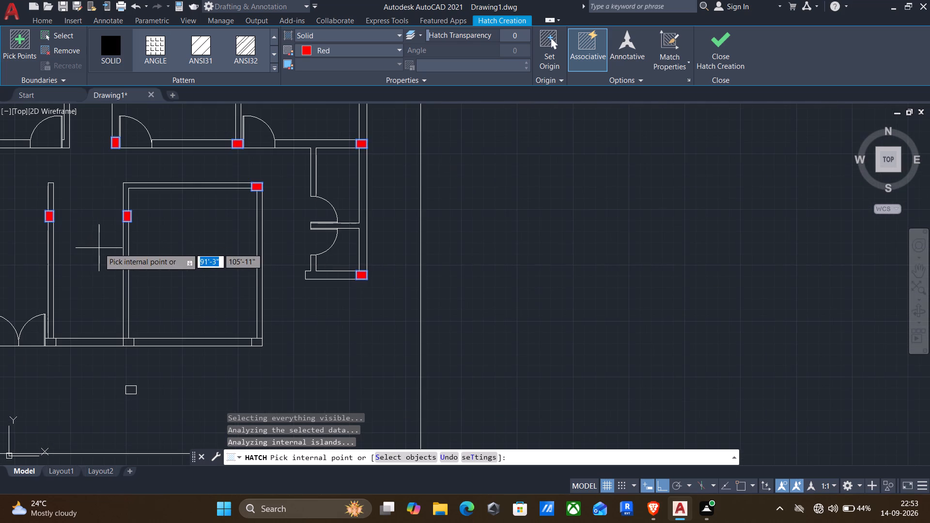
middle_drag(102, 262, 315, 168)
middle_drag(386, 165, 394, 165)
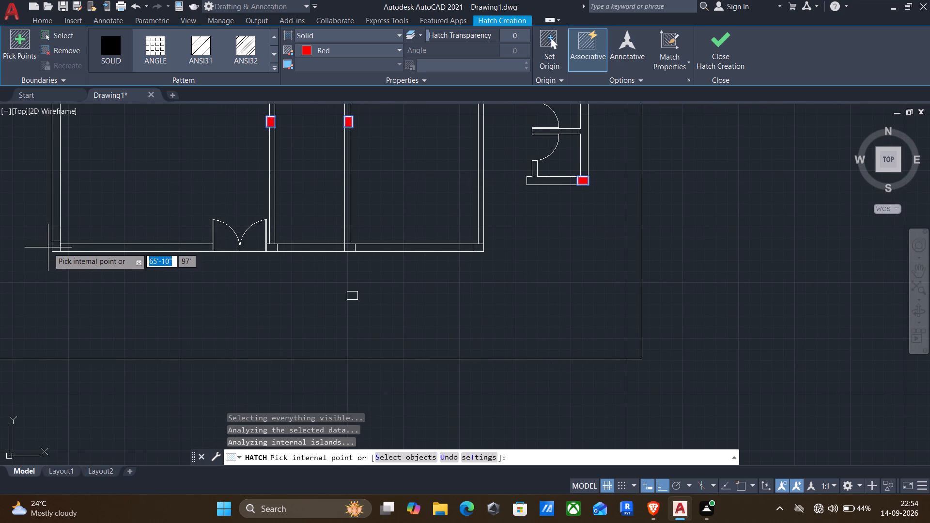
scroll(53, 248, up, 1)
click(54, 242)
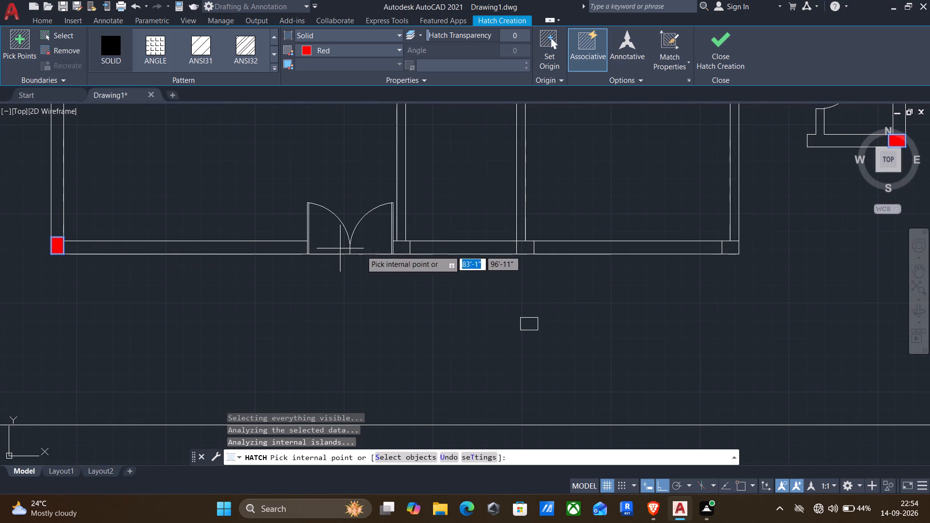
click(403, 250)
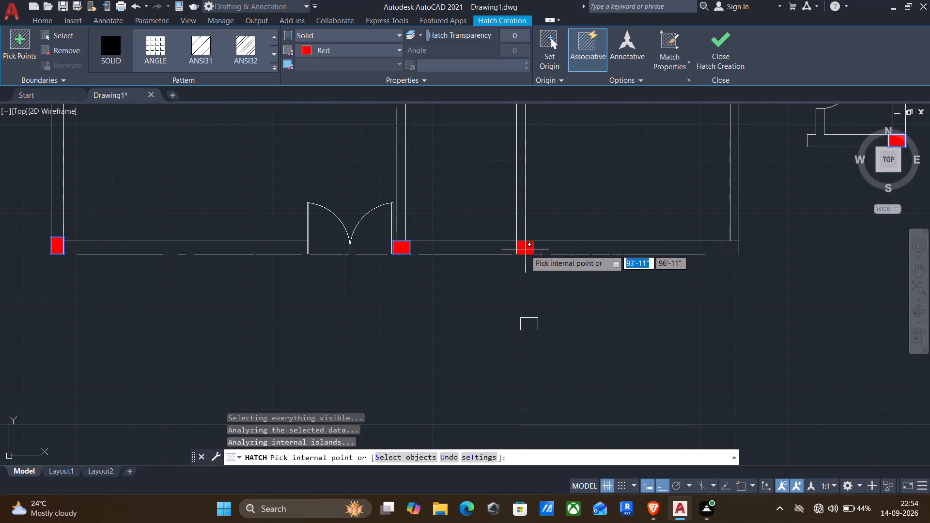
click(524, 249)
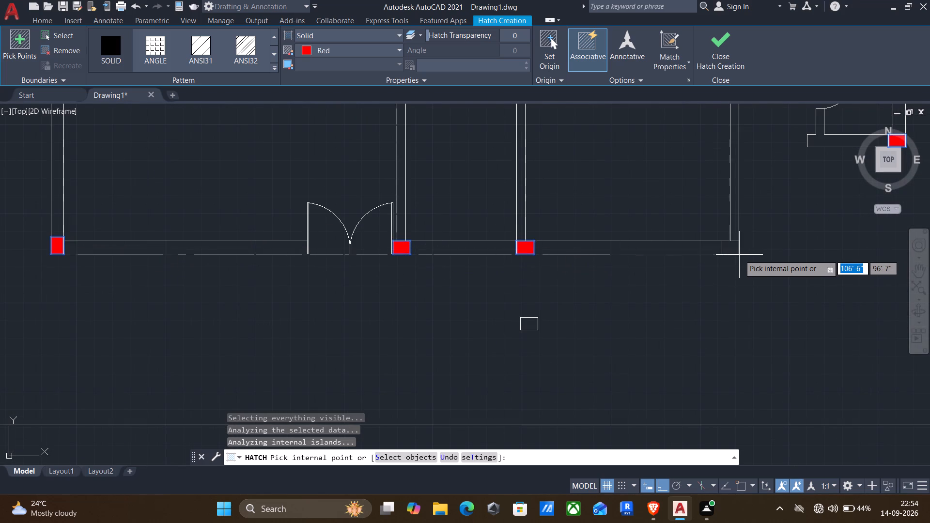
click(726, 247)
scroll(714, 253, down, 1)
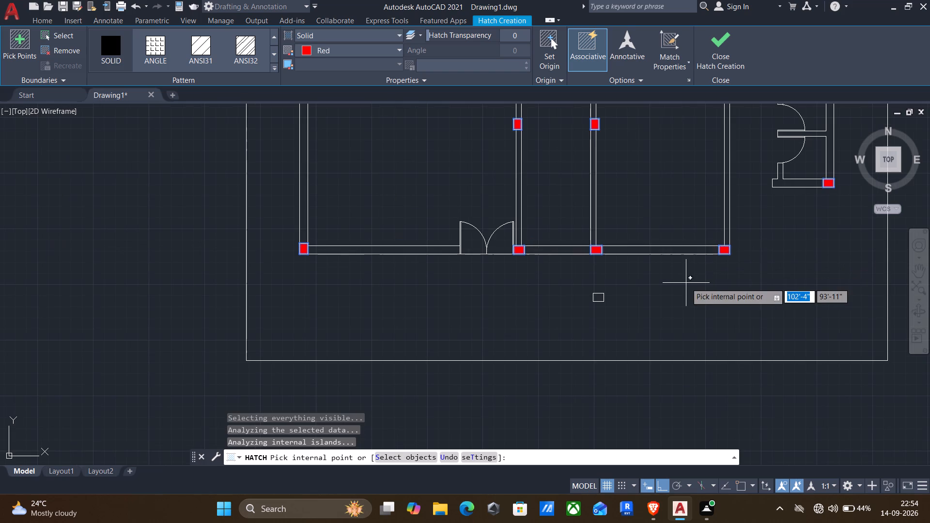
middle_drag(660, 306, 623, 343)
middle_click(623, 343)
scroll(627, 342, down, 1)
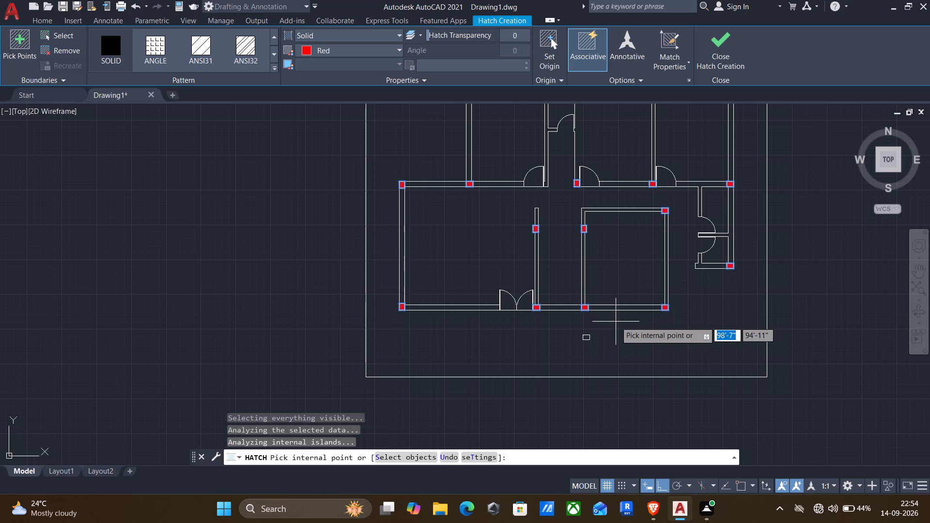
Draw a 6" line across the south room's north wall from the inner northwest corner, marking the door opening's west side.
key(Escape)
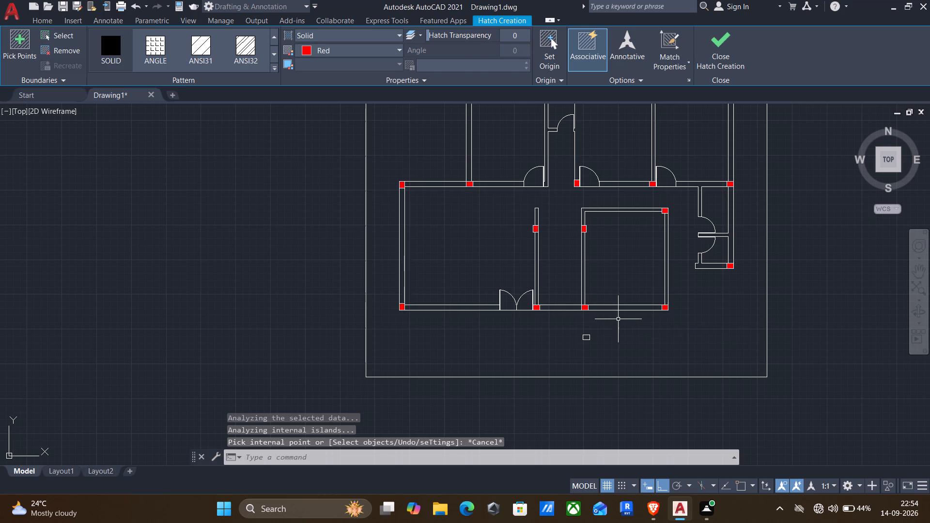
key(l)
key(Return)
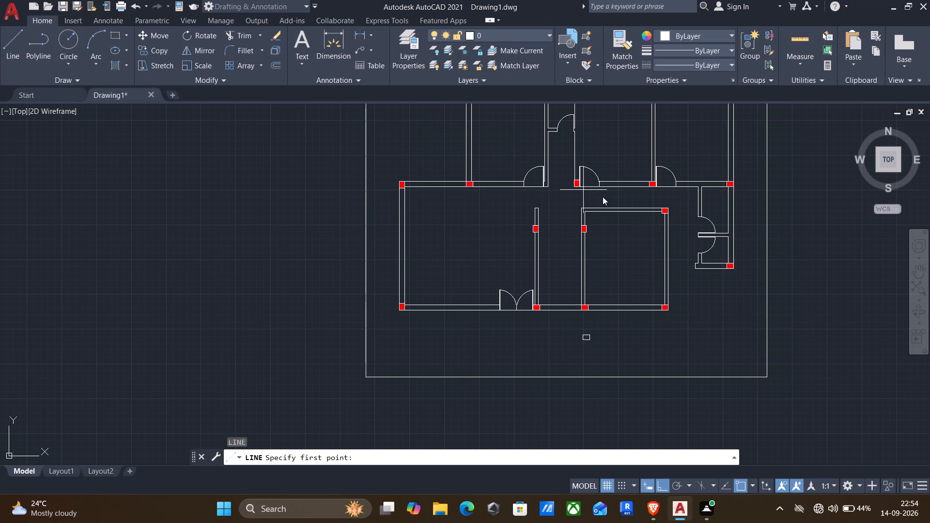
scroll(626, 201, up, 2)
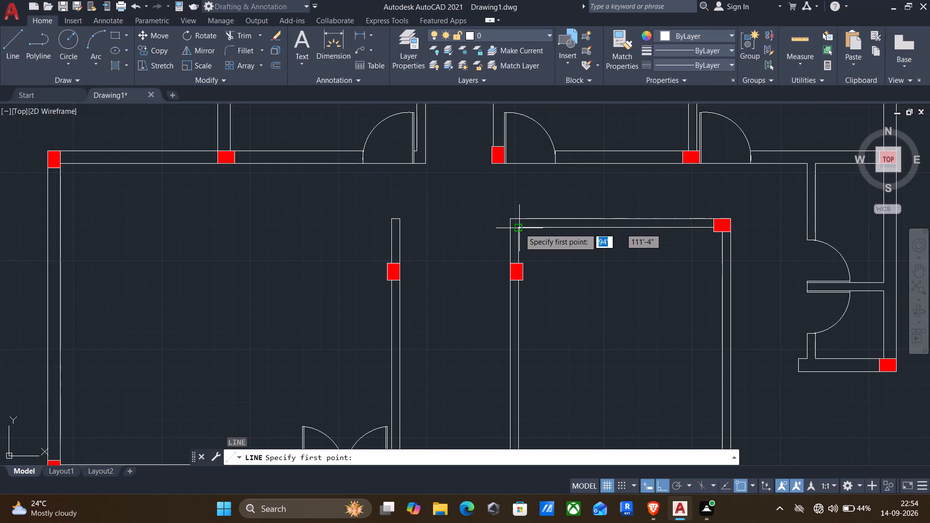
click(520, 229)
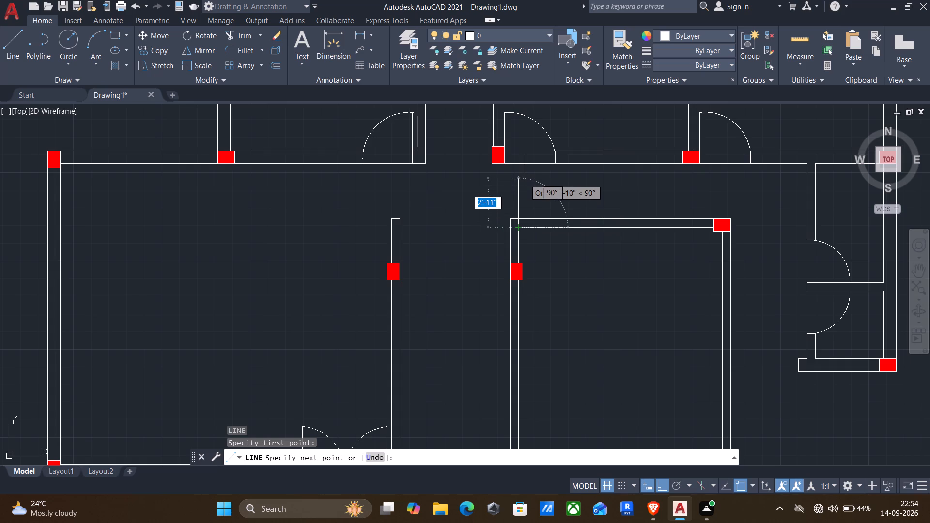
text(6")
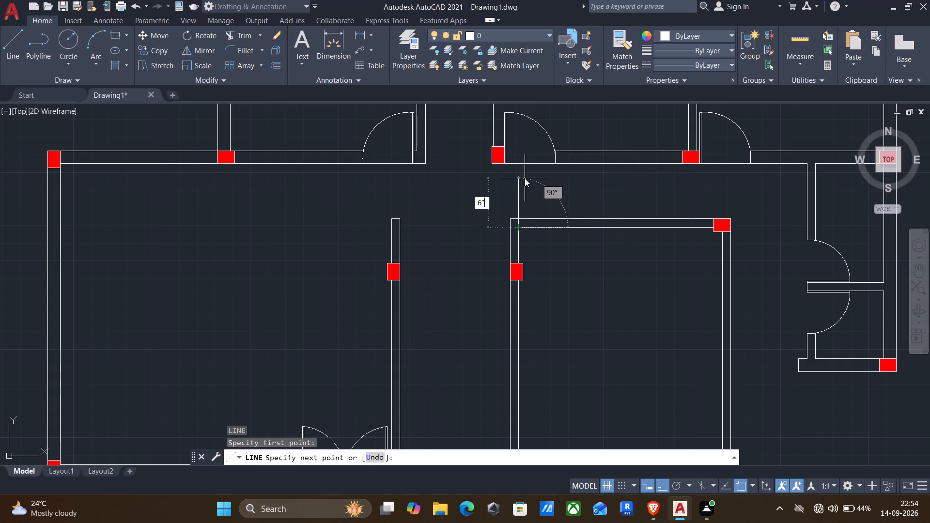
key(Return)
key(Return)
Offset the 6" wall line 4' to the east to mark the other side of the opening.
key(o)
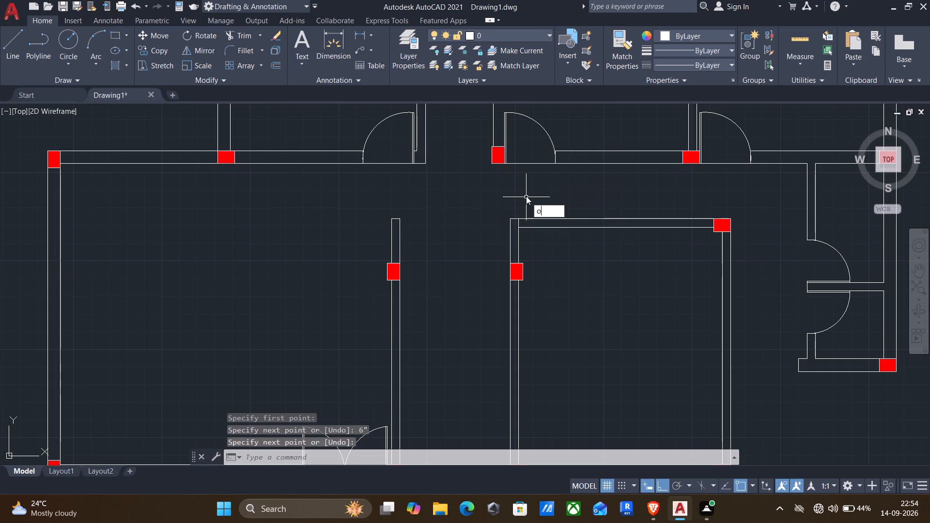
key(Return)
scroll(525, 225, up, 3)
click(494, 220)
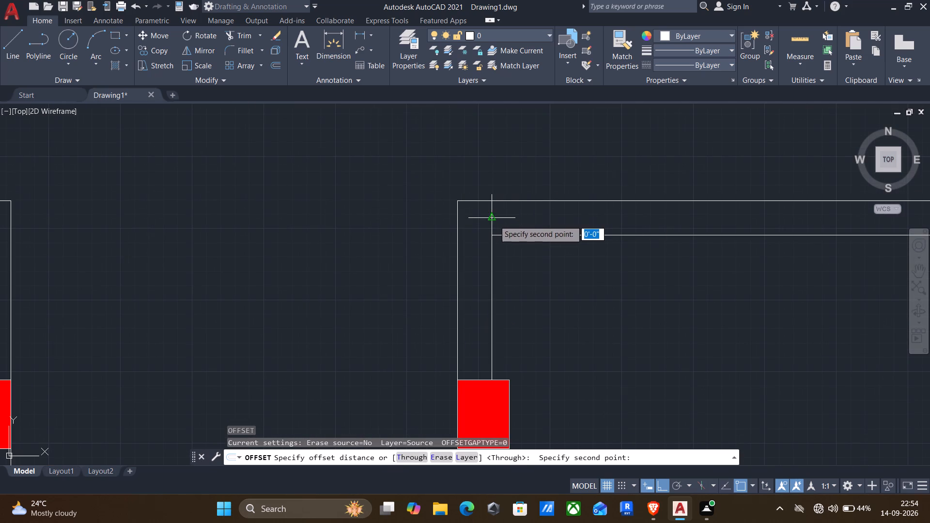
click(505, 216)
click(492, 226)
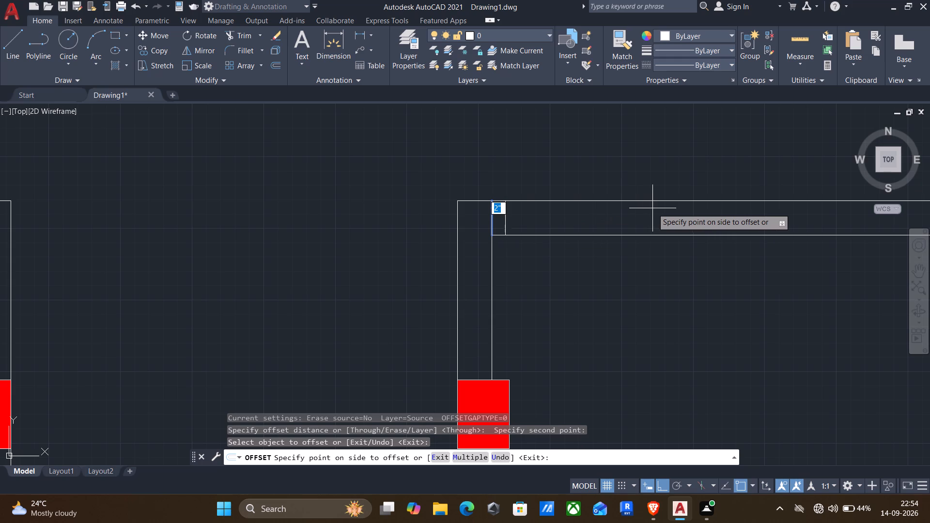
text(4')
key(Return)
scroll(651, 231, down, 1)
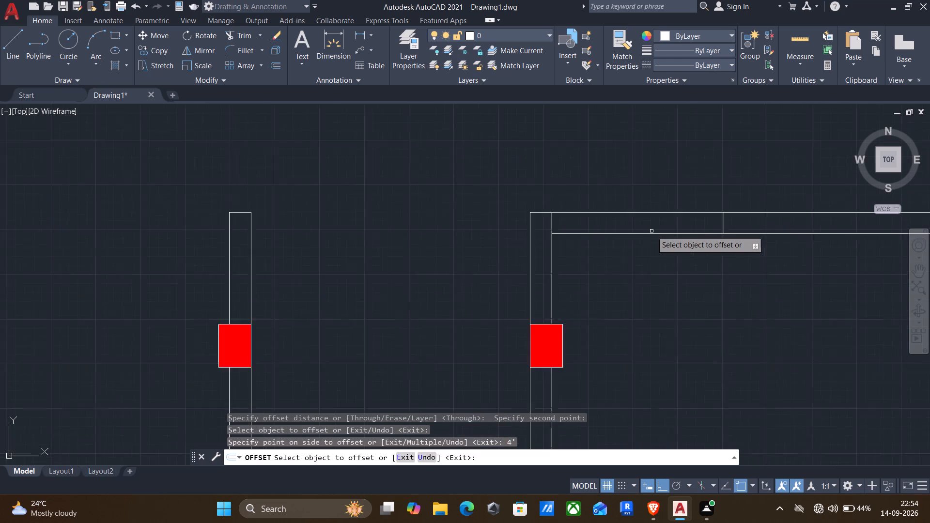
scroll(651, 231, down, 1)
key(Escape)
Trim the two wall lines between the marks to open a 4' gap in the south room's north wall.
text(tr)
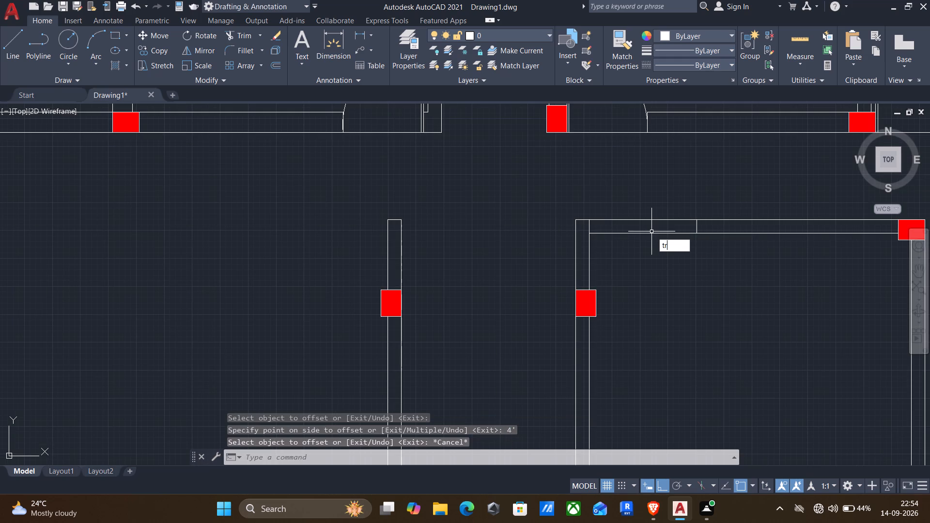
key(Return)
drag(637, 199, 645, 289)
scroll(645, 289, down, 2)
middle_drag(662, 311, 647, 253)
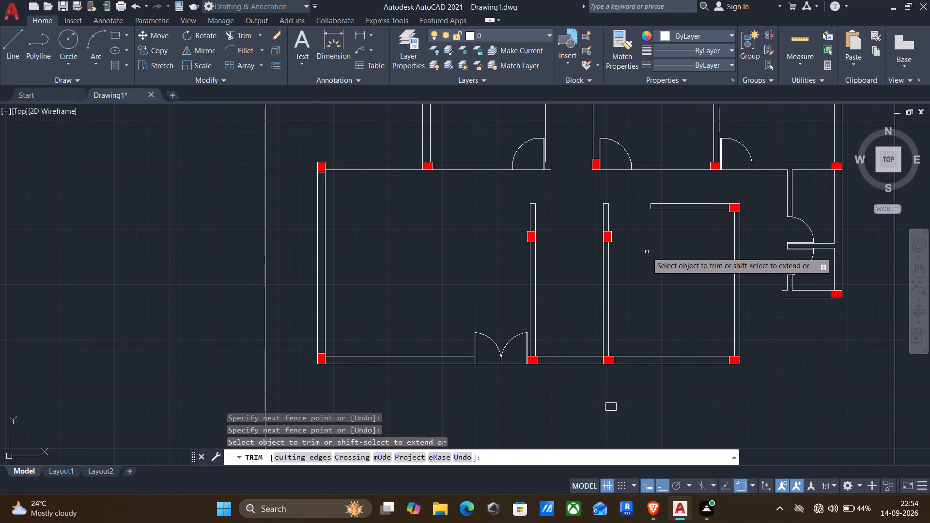
key(Escape)
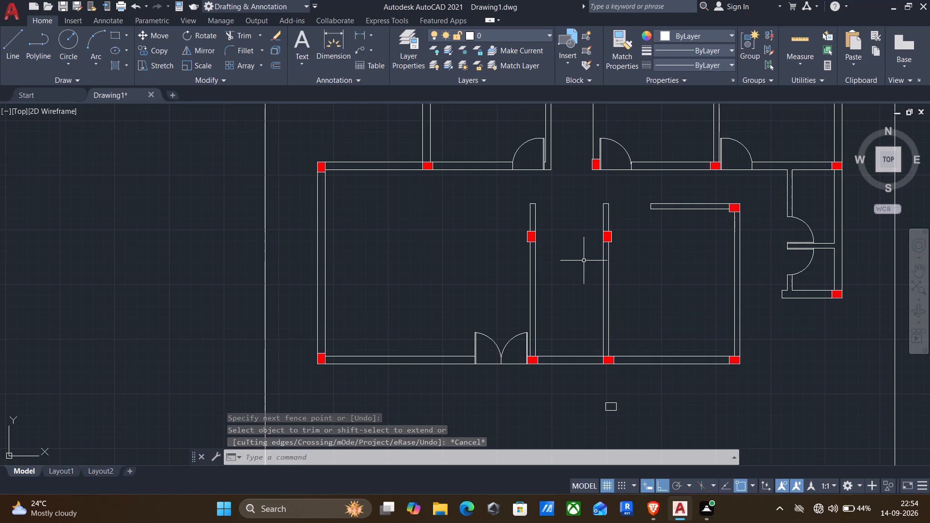
Draw a vertical sample line in colour 39,118,187 in the empty space east of the plot.
scroll(612, 256, down, 1)
middle_drag(635, 262, 513, 293)
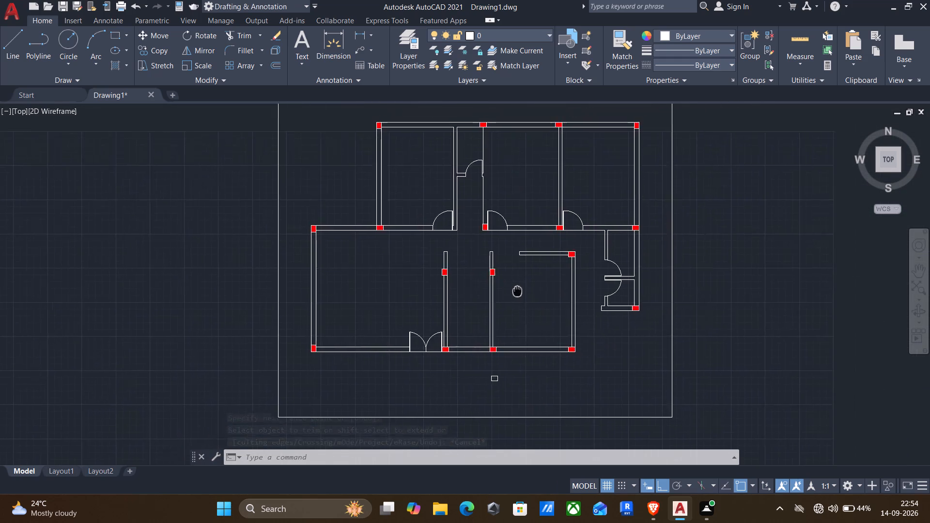
middle_drag(513, 293, 458, 317)
click(687, 33)
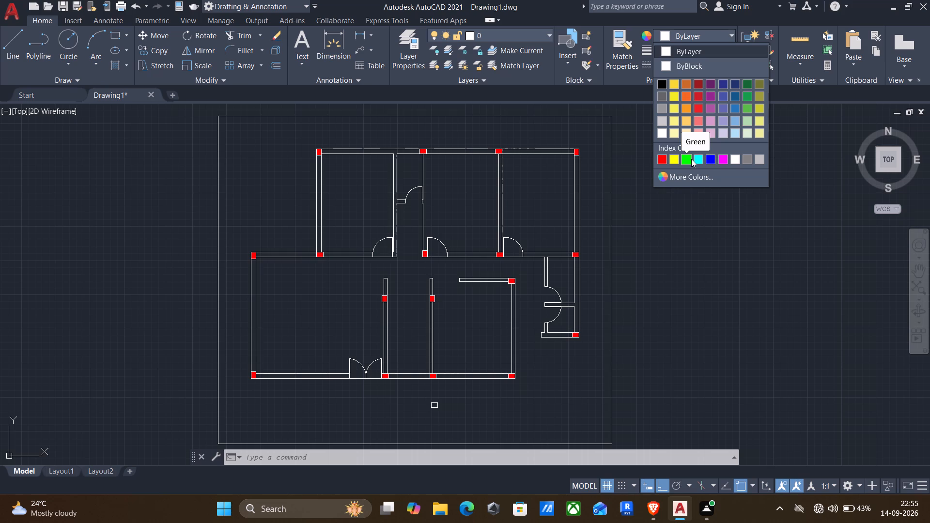
click(733, 102)
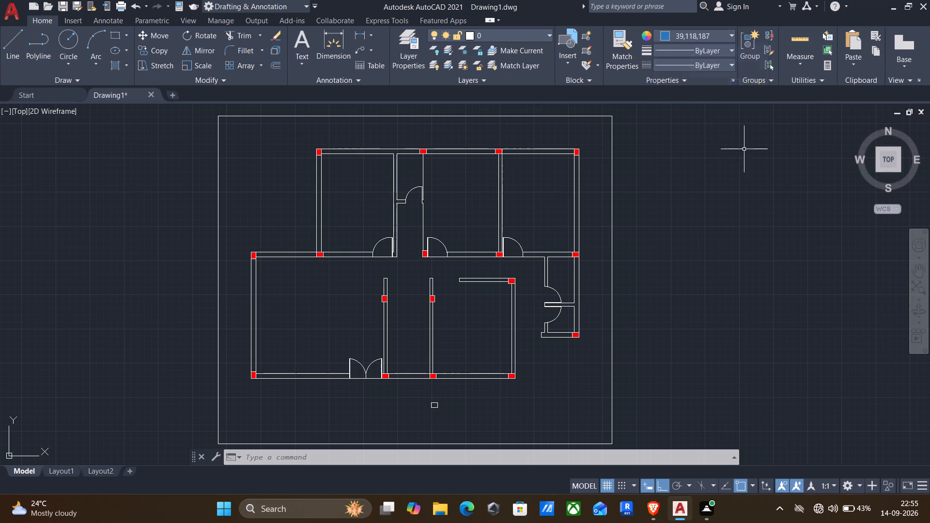
key(l)
key(Return)
drag(720, 140, 724, 160)
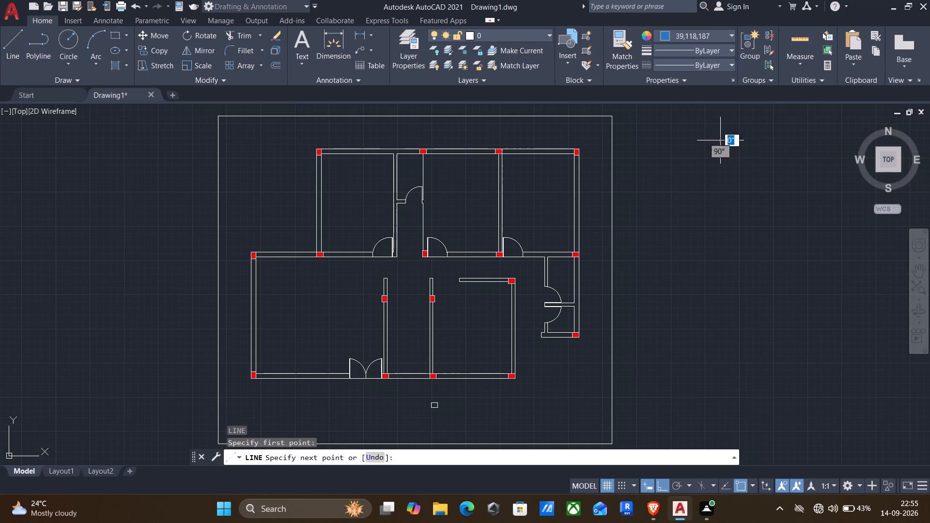
drag(724, 160, 734, 179)
click(746, 256)
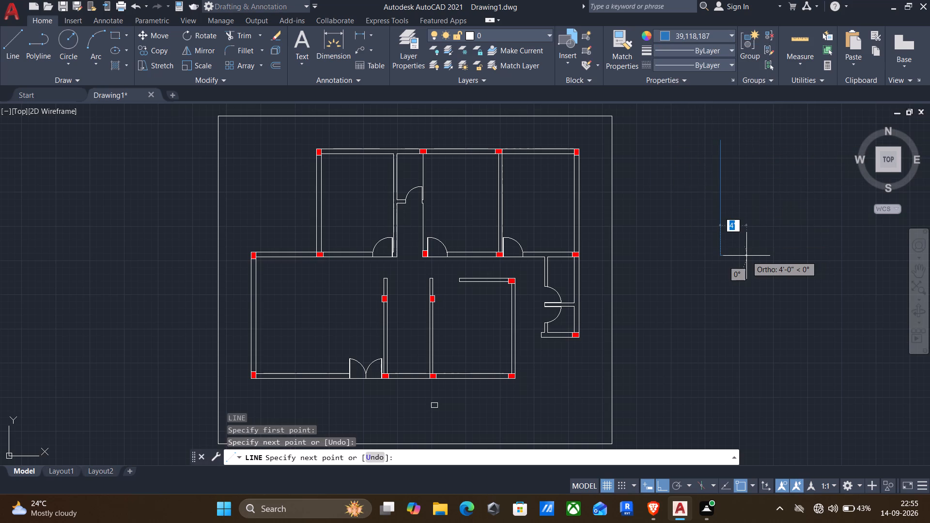
key(Escape)
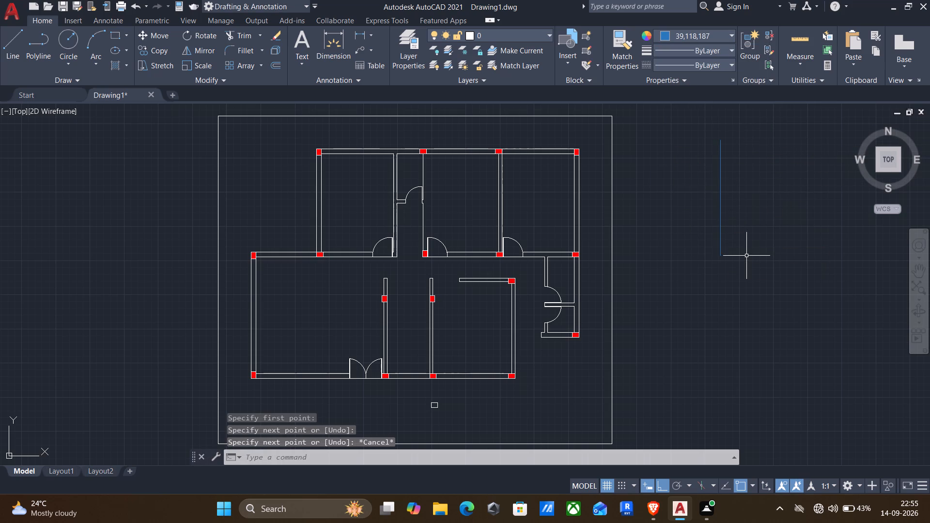
Match the blue sample line's properties onto the door leaves of the northeast room and the middle north room.
text(match)
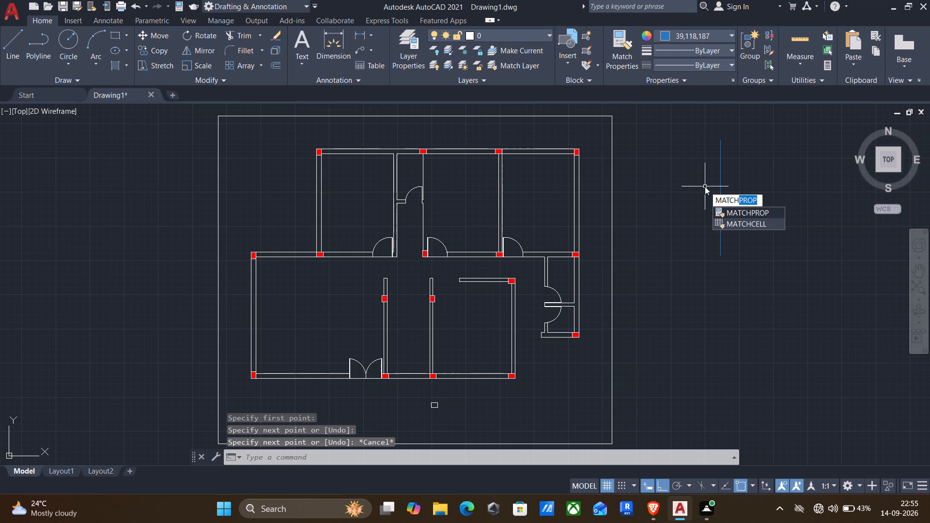
key(Return)
click(722, 176)
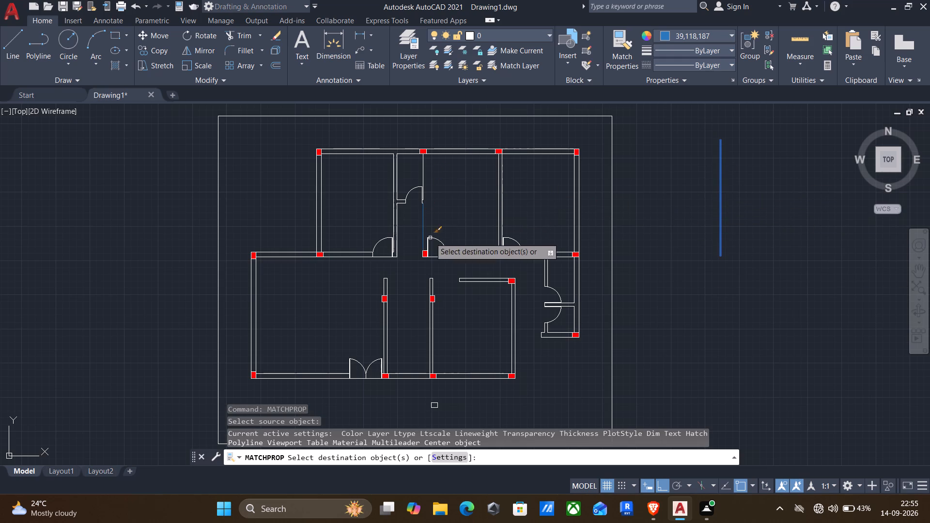
scroll(497, 245, up, 6)
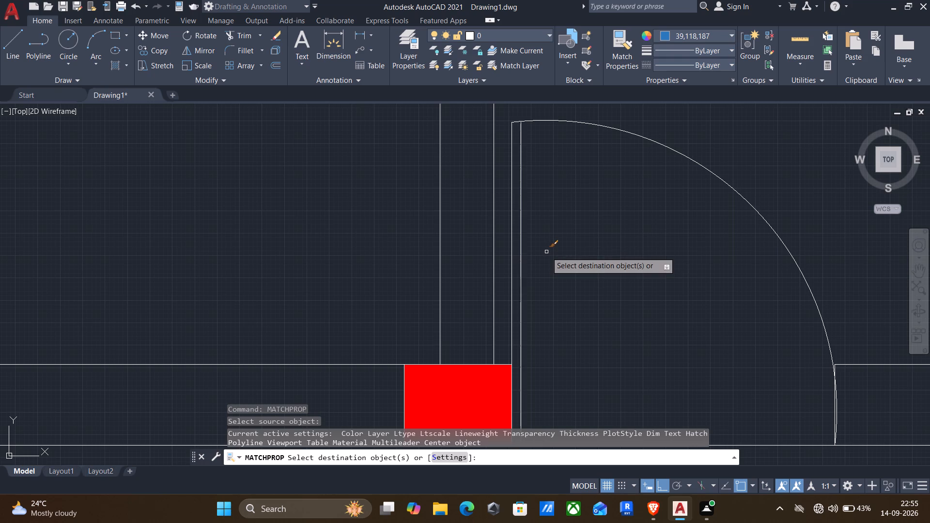
click(546, 252)
click(510, 243)
scroll(499, 256, down, 3)
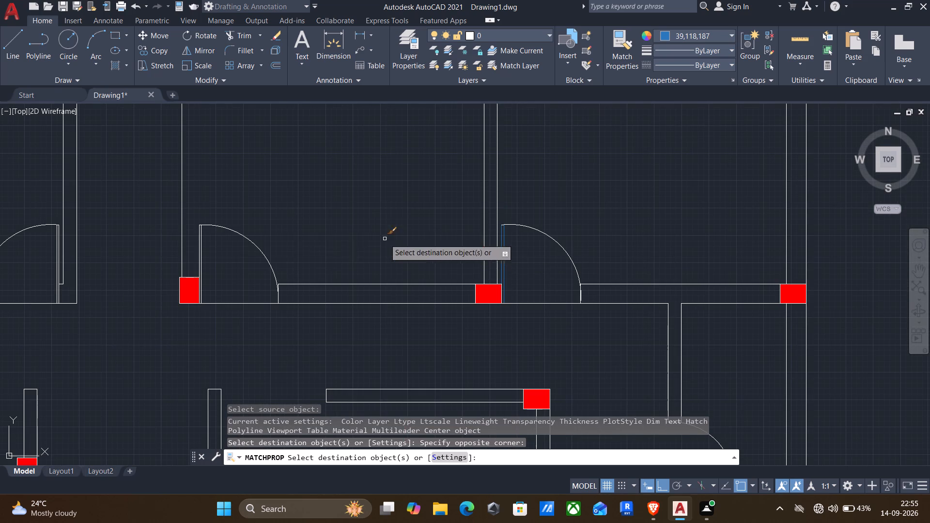
scroll(193, 253, up, 2)
drag(228, 257, 202, 264)
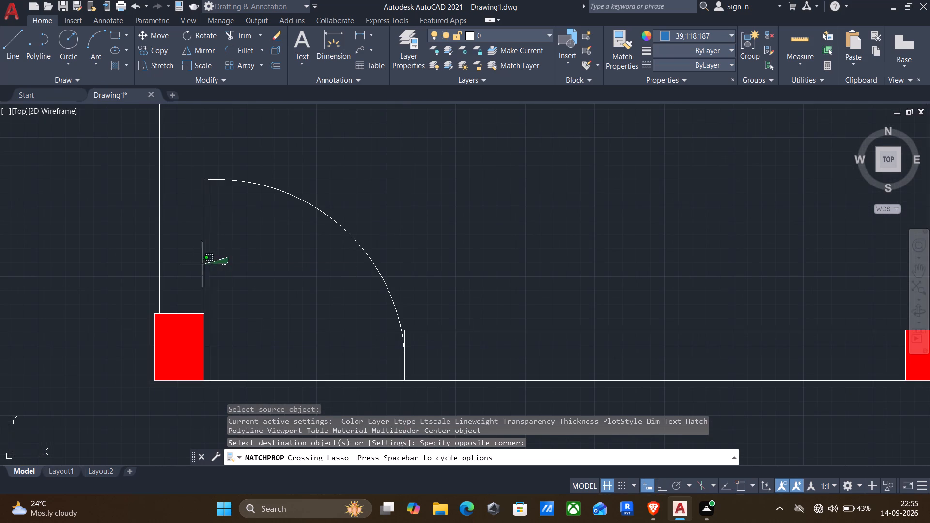
drag(202, 264, 197, 264)
Match the blue sample line's properties onto both leaf lines of the northwest room's south door.
scroll(191, 265, down, 2)
scroll(146, 341, down, 1)
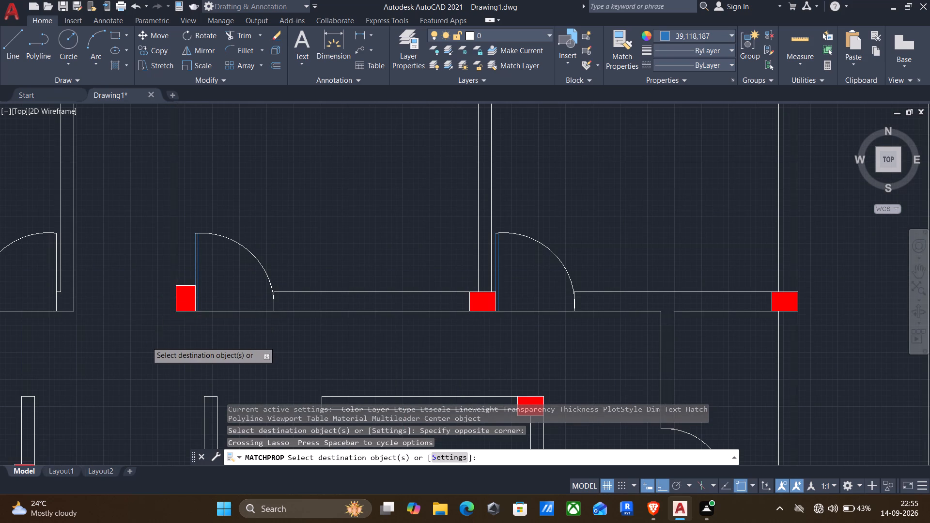
middle_drag(146, 359, 306, 310)
scroll(306, 308, down, 1)
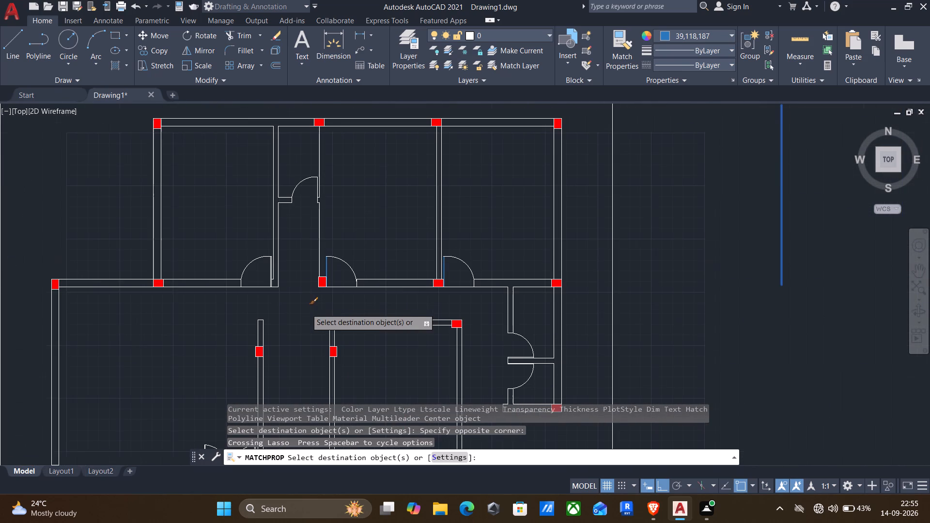
scroll(269, 270, up, 5)
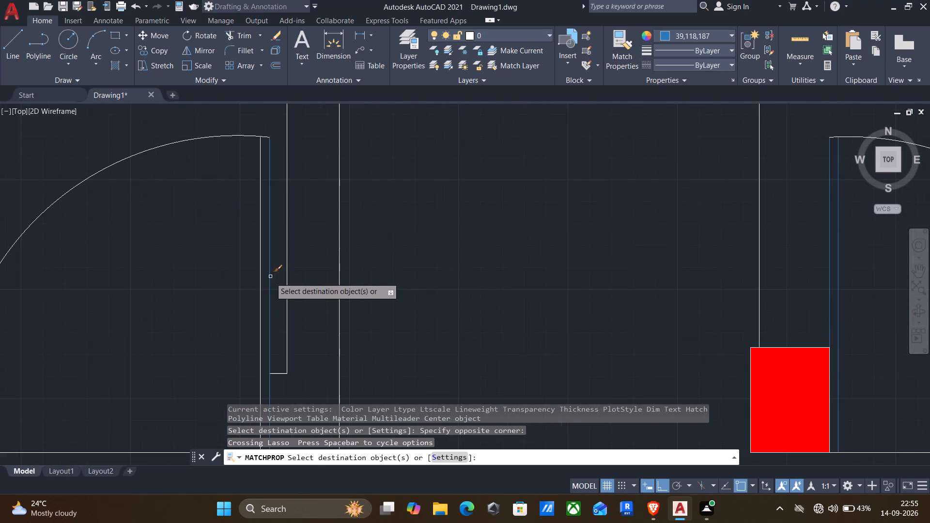
click(280, 279)
click(253, 269)
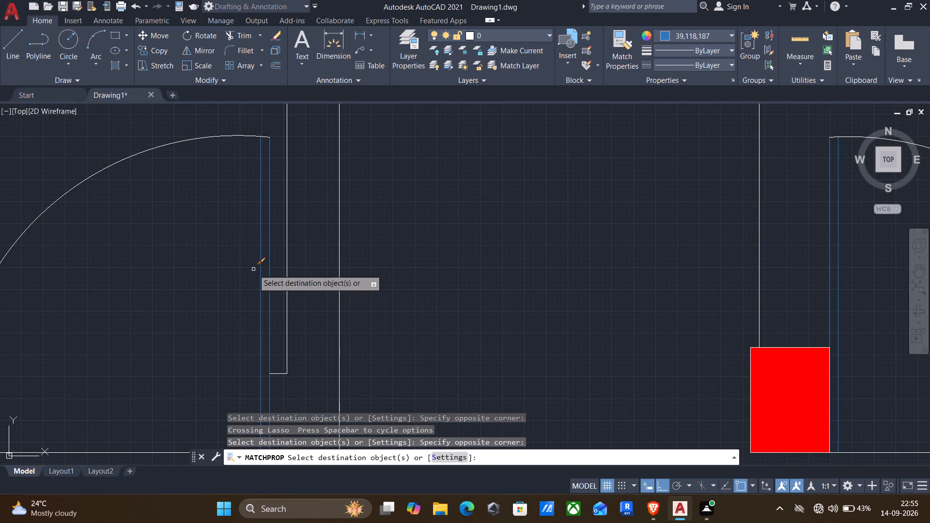
Match the blue sample line's properties onto both leaf lines of the south toilet's door.
scroll(253, 269, down, 3)
middle_drag(390, 338, 378, 227)
scroll(383, 242, down, 2)
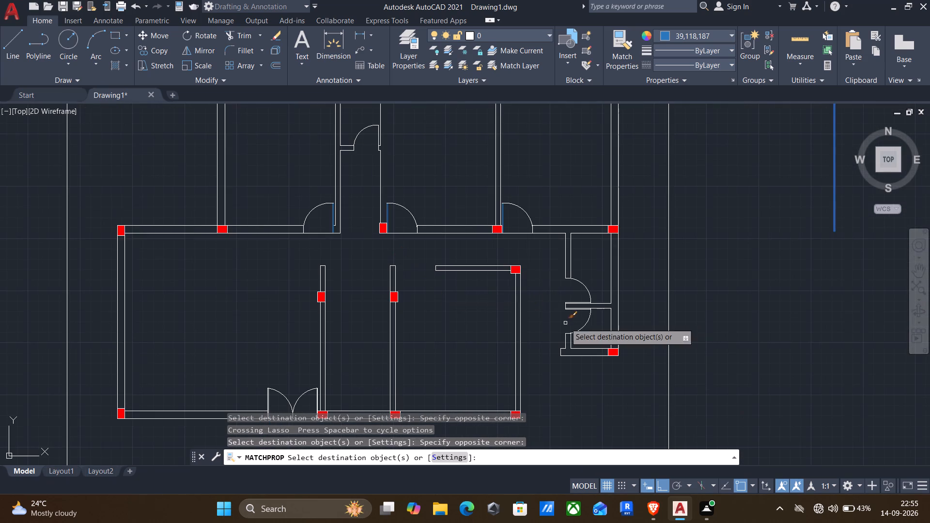
scroll(601, 315, up, 3)
scroll(545, 298, up, 3)
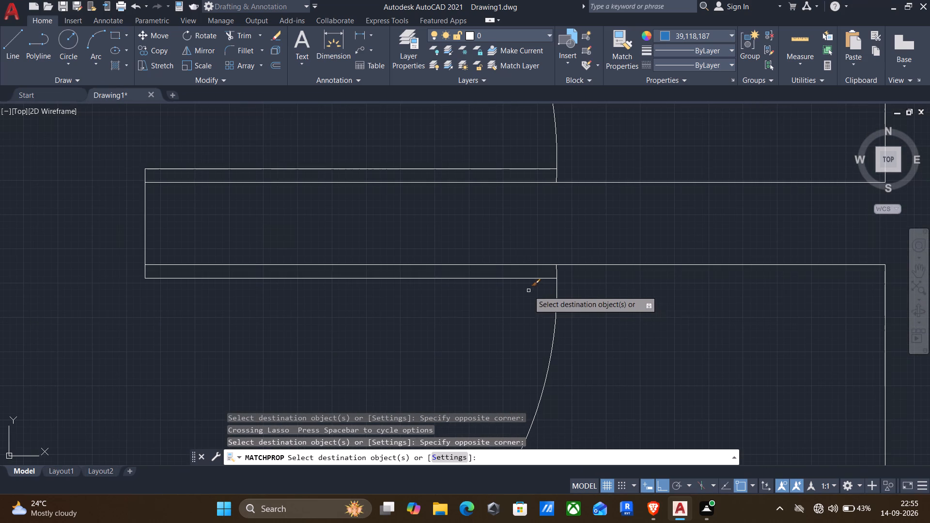
click(518, 278)
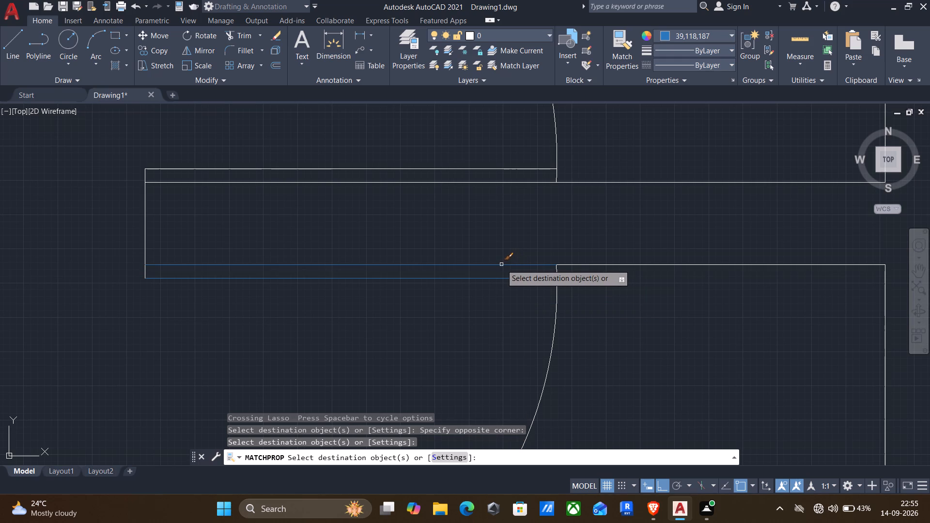
click(500, 265)
Match the blue sample line's properties onto the leaf lines of the north toilet's door.
scroll(500, 265, down, 3)
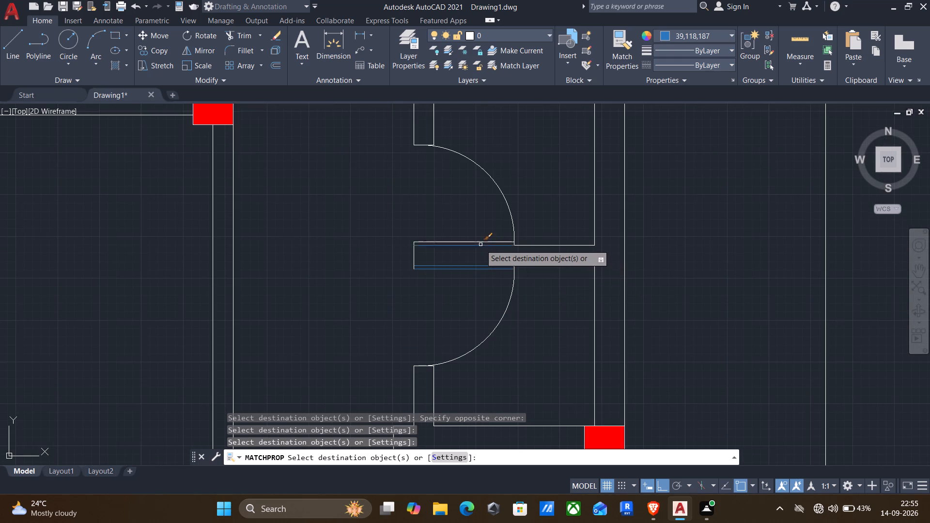
scroll(480, 245, up, 2)
click(472, 249)
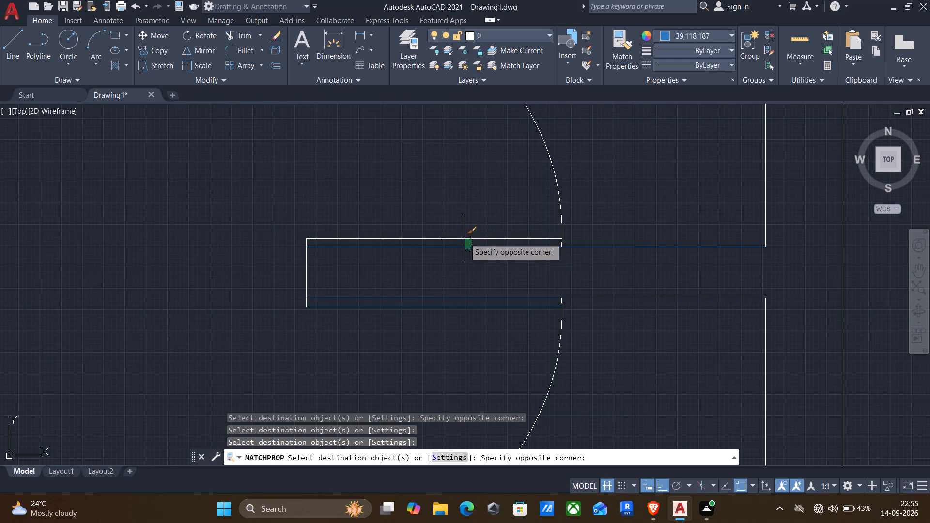
click(466, 257)
click(464, 237)
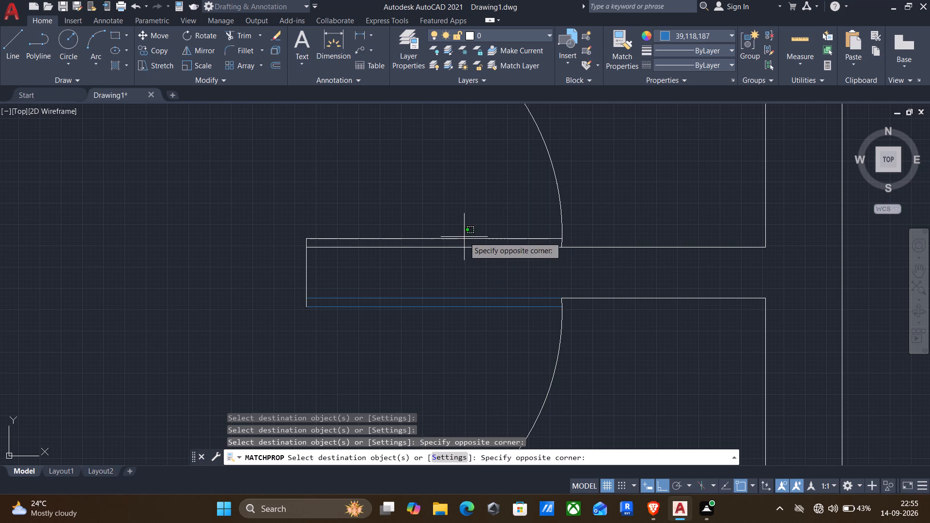
click(451, 239)
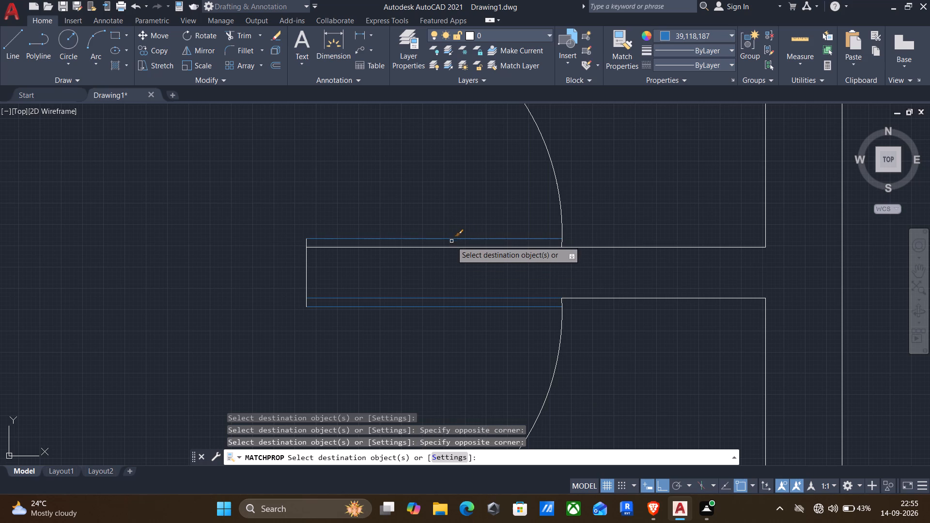
click(453, 246)
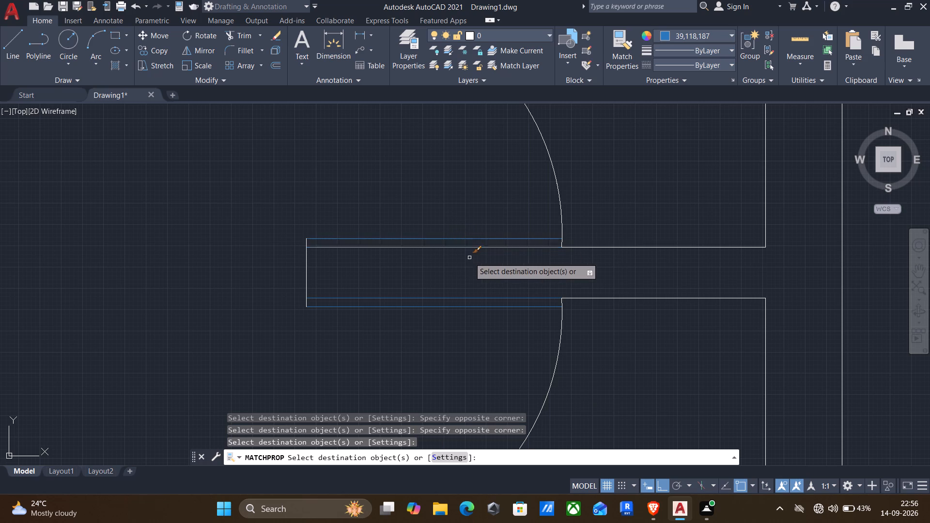
Match the blue sample line's properties onto the leaf lines of both leaves of the double door in the south wall.
scroll(470, 264, down, 2)
middle_drag(466, 307, 484, 220)
scroll(484, 224, down, 2)
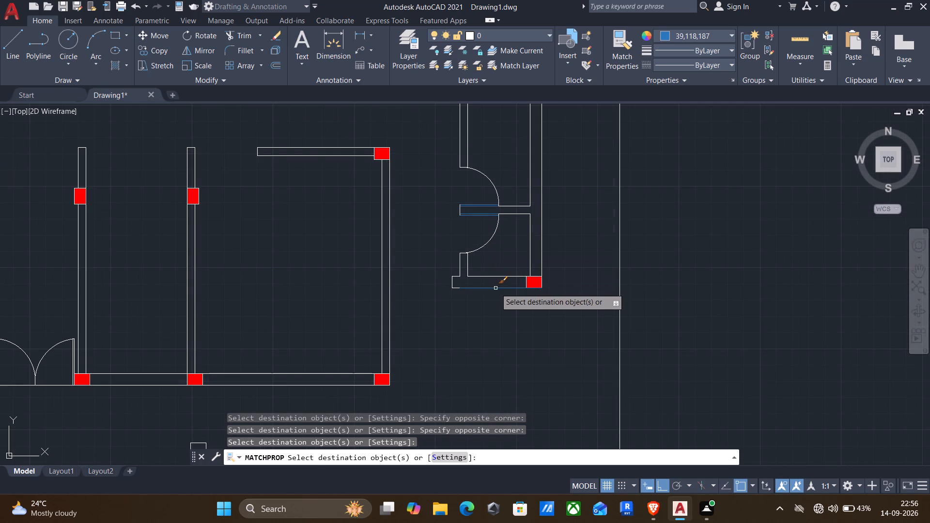
middle_drag(50, 320, 202, 284)
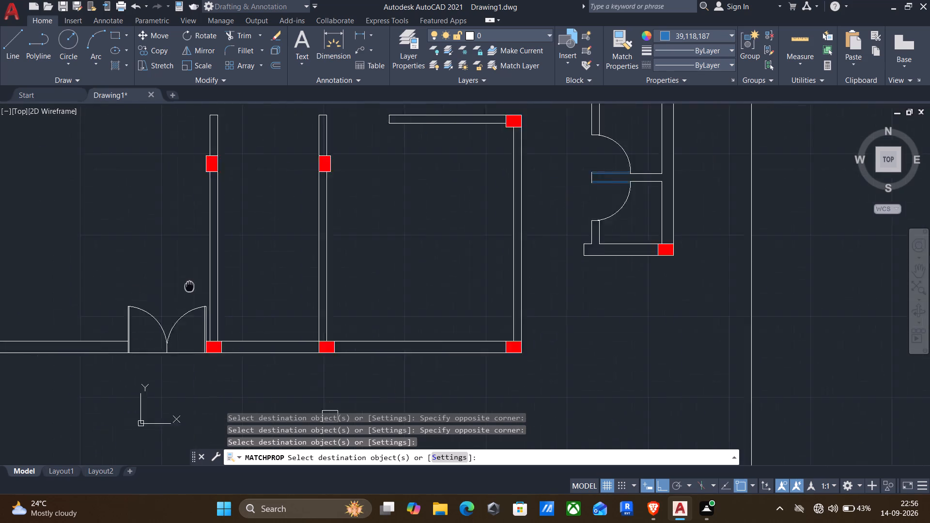
middle_drag(202, 284, 449, 229)
scroll(431, 258, up, 2)
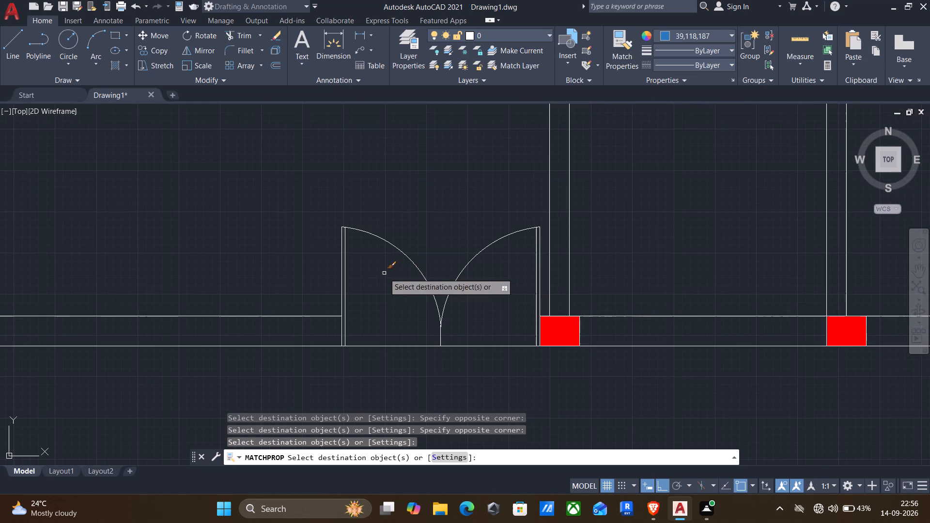
click(384, 273)
click(271, 259)
scroll(560, 259, up, 2)
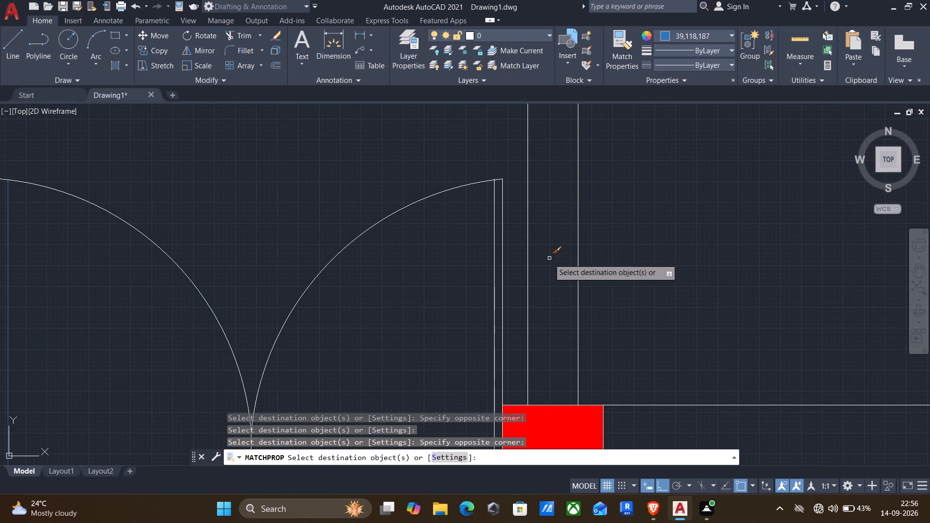
click(518, 265)
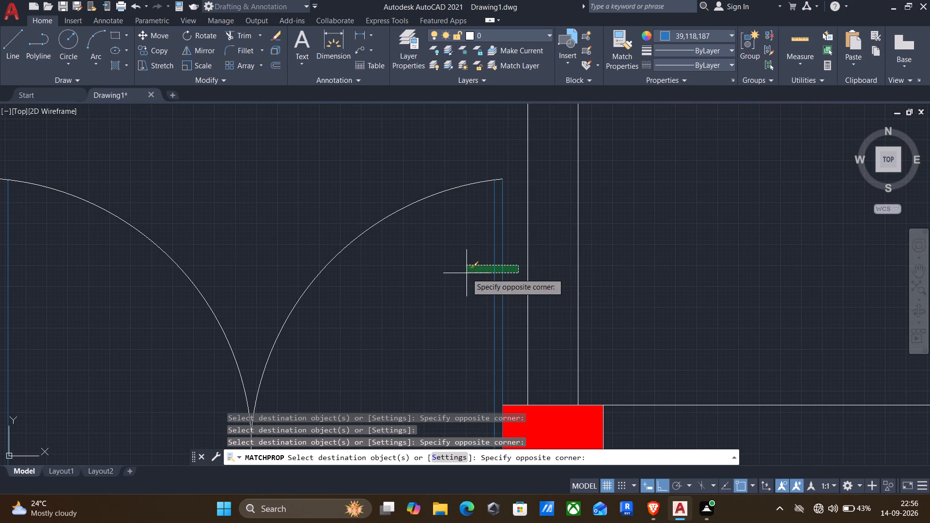
click(466, 273)
Match the blue sample line's properties onto the leaf line of the narrow north room's door, between the northwest and middle rooms.
scroll(464, 279, down, 3)
scroll(442, 319, down, 3)
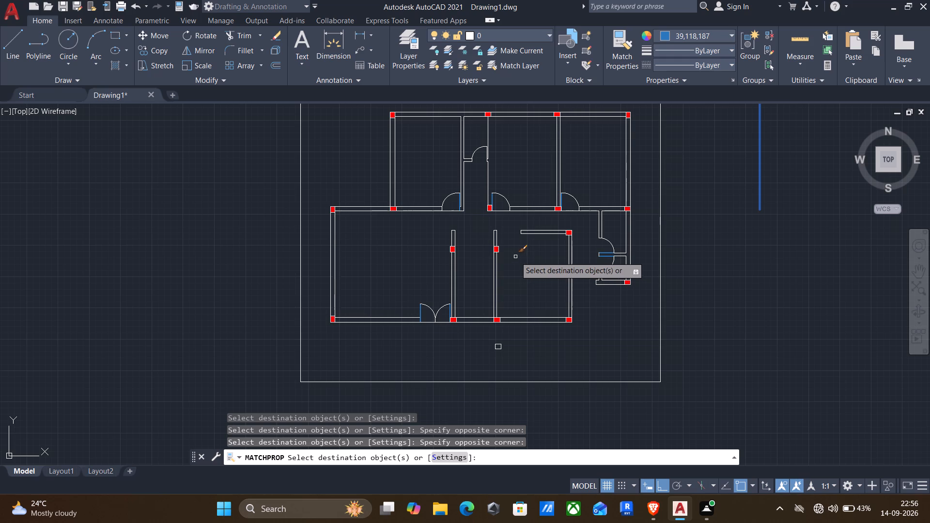
scroll(465, 154, up, 1)
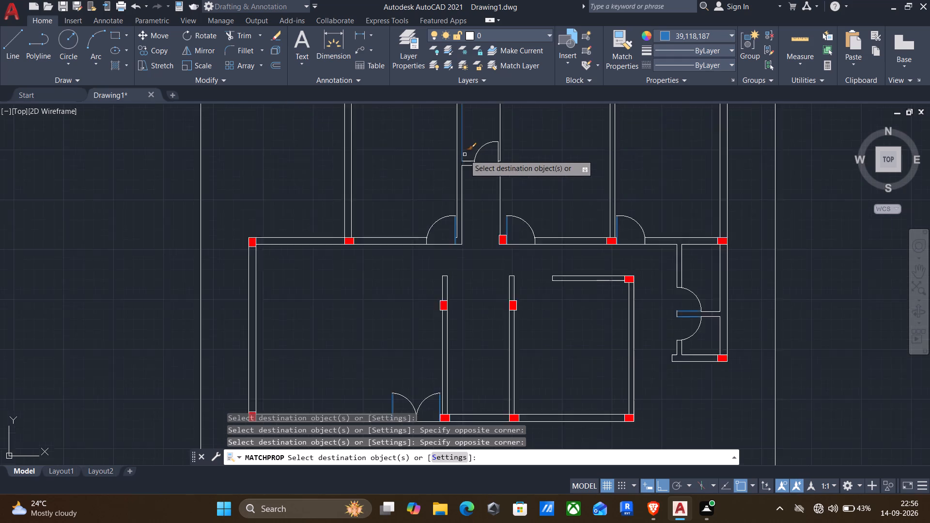
scroll(465, 154, up, 2)
scroll(537, 176, up, 3)
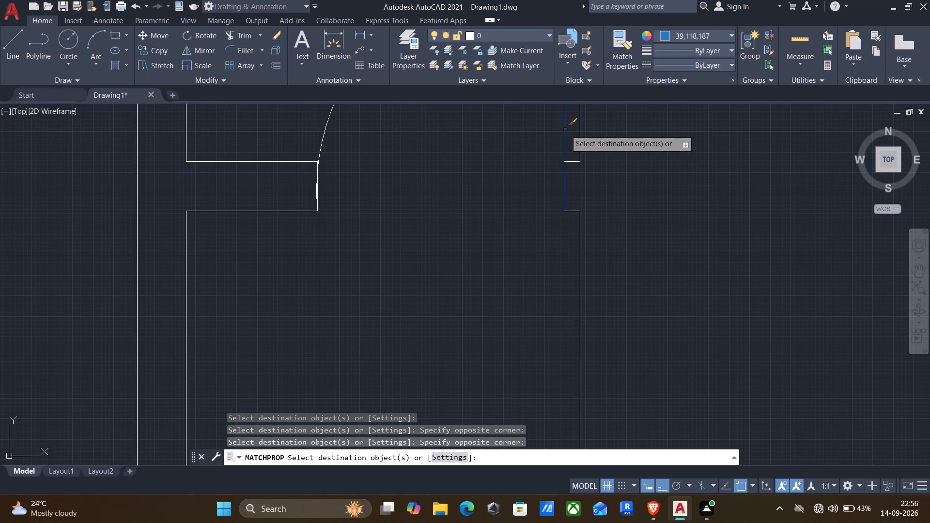
click(565, 130)
scroll(499, 186, down, 2)
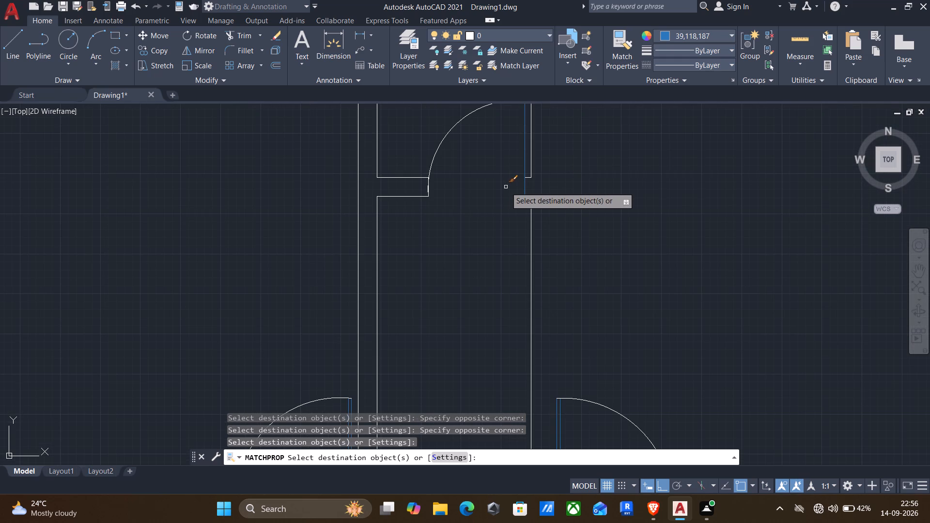
key(Escape)
Offset the narrow north room's blue door leaf line 1" to the west, into the door opening.
key(o)
key(Return)
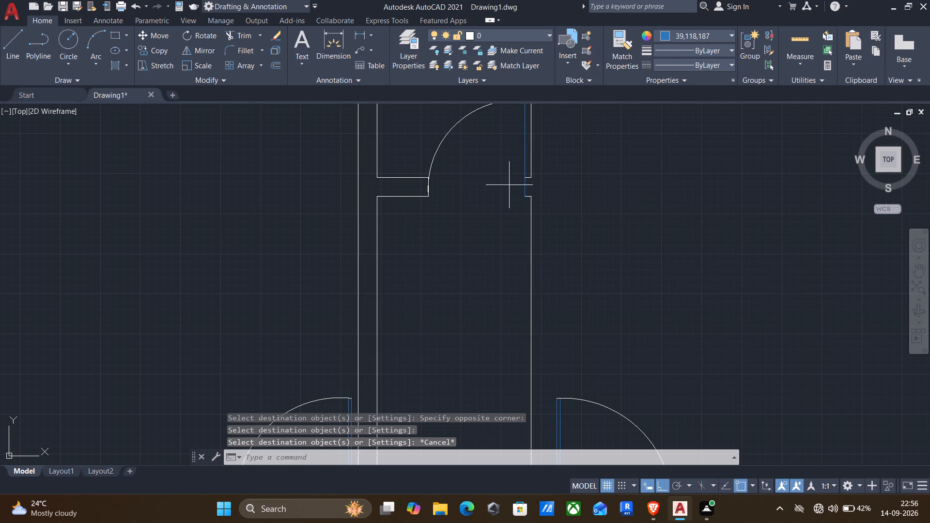
click(515, 163)
click(489, 172)
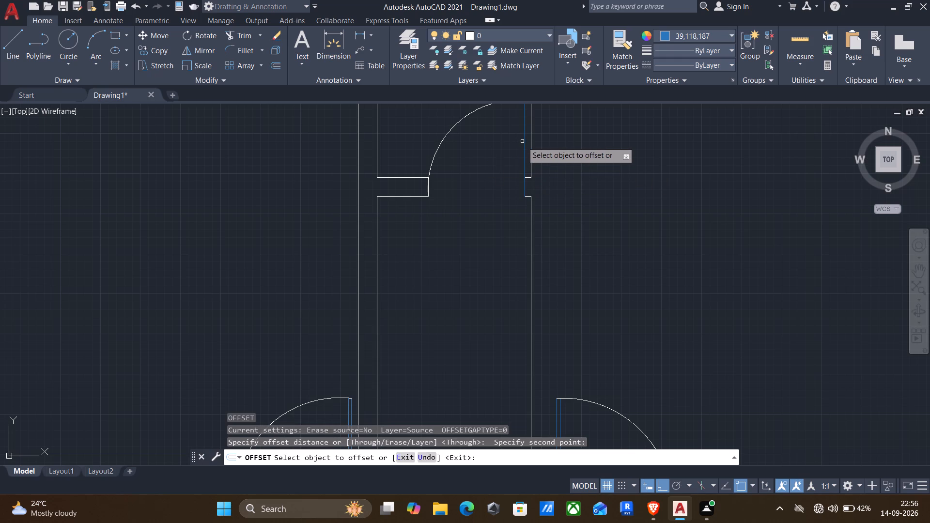
click(523, 140)
key(6)
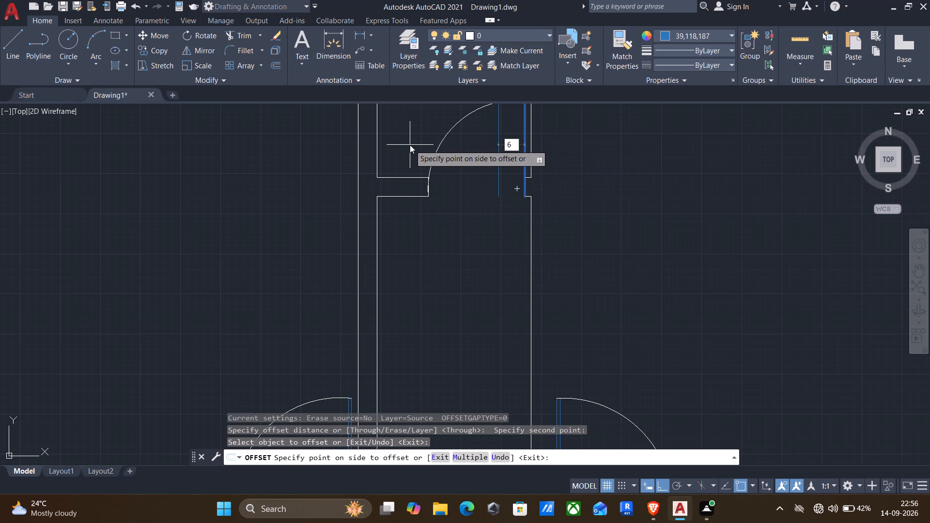
key(BackSpace)
key(BackSpace)
text(1")
key(Return)
scroll(487, 168, down, 2)
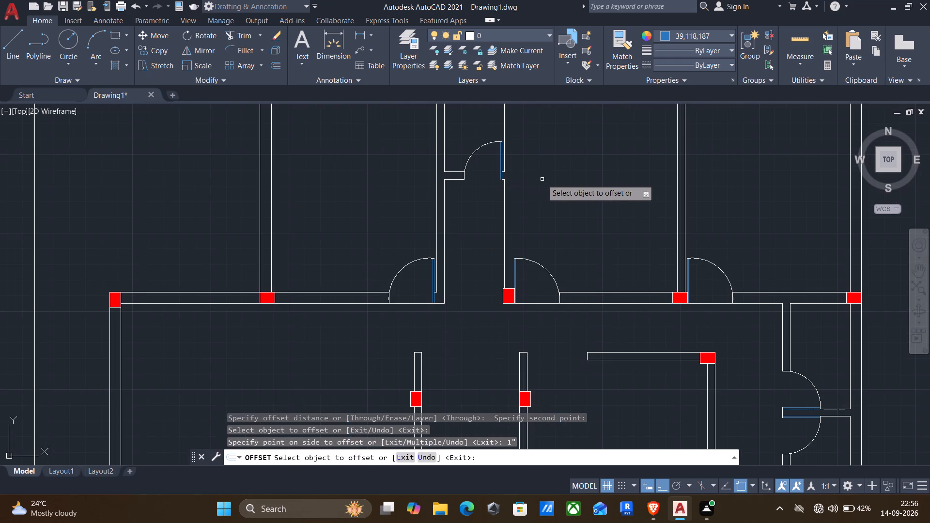
middle_drag(539, 182, 490, 189)
middle_drag(488, 192, 424, 204)
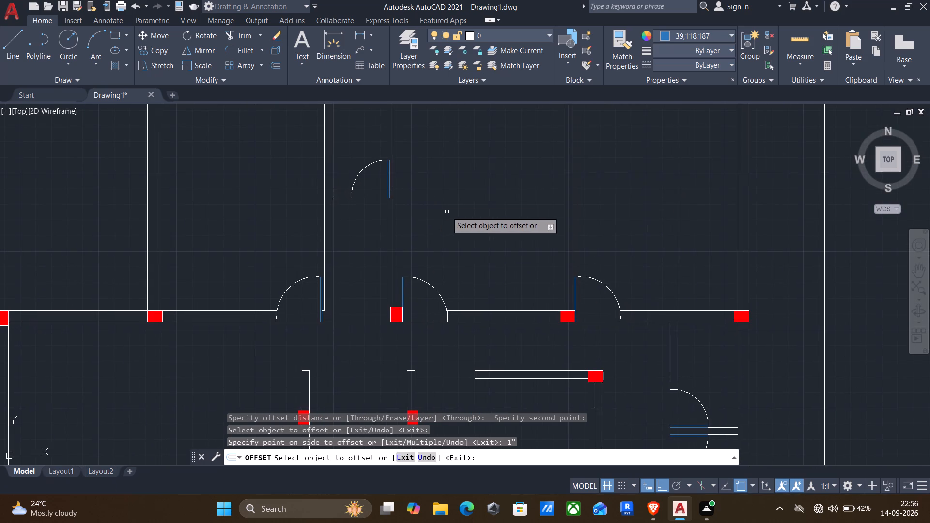
middle_drag(447, 212, 364, 221)
middle_drag(411, 220, 355, 218)
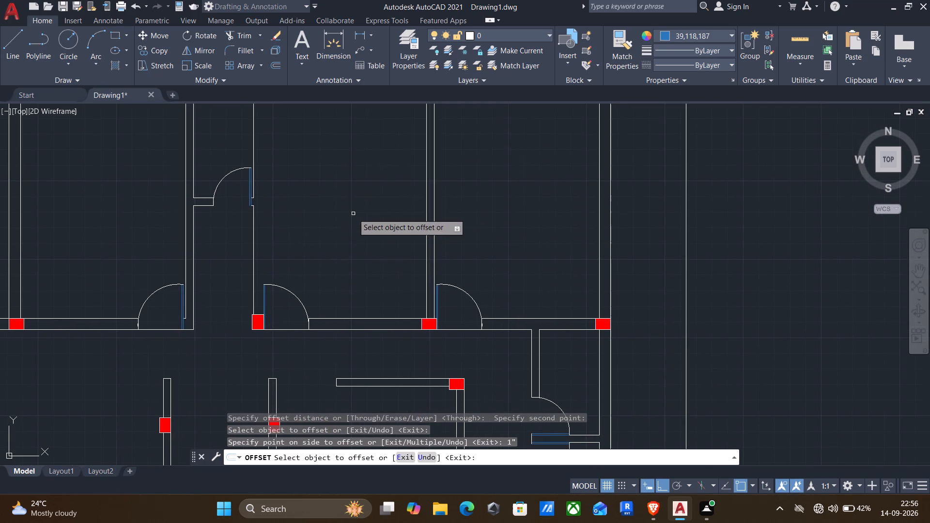
key(Escape)
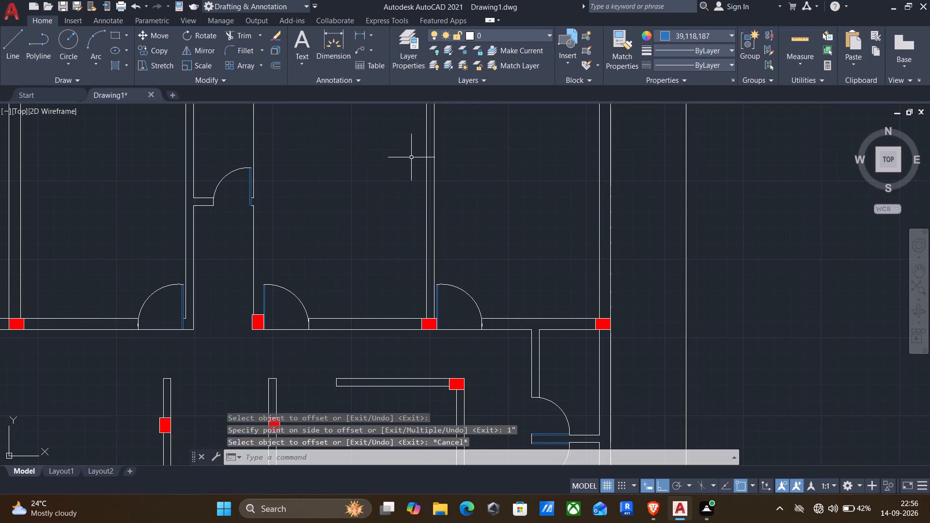
Set the current colour to green 19,103,52 and draw a short vertical sample line east of the plot boundary.
click(734, 35)
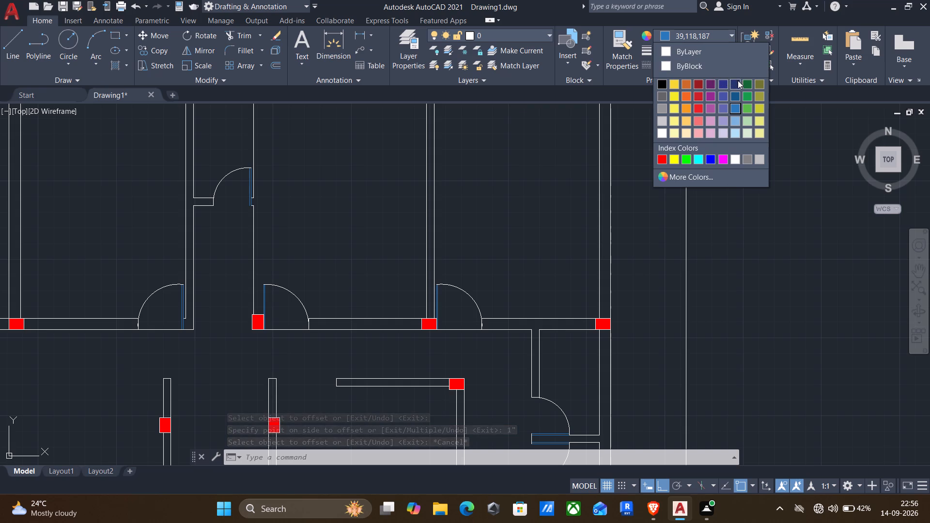
click(745, 82)
key(l)
key(Return)
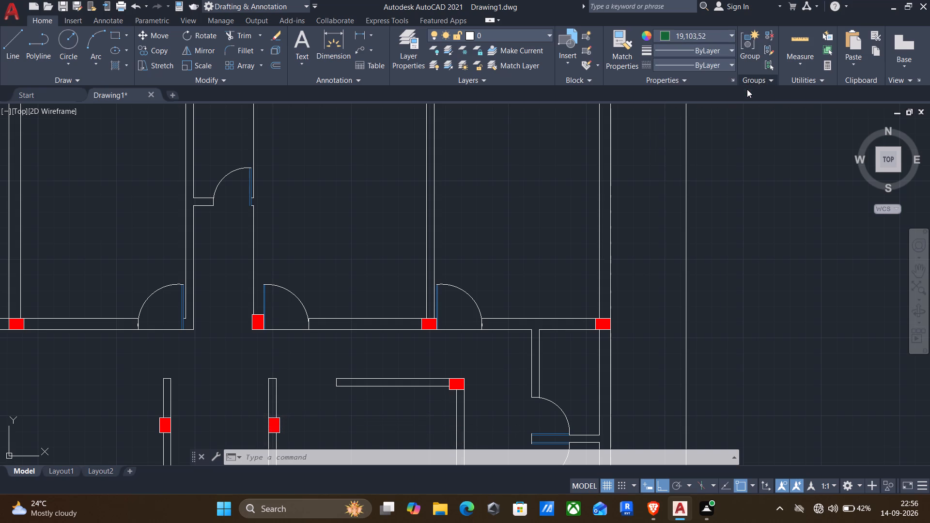
drag(753, 261, 755, 239)
key(Return)
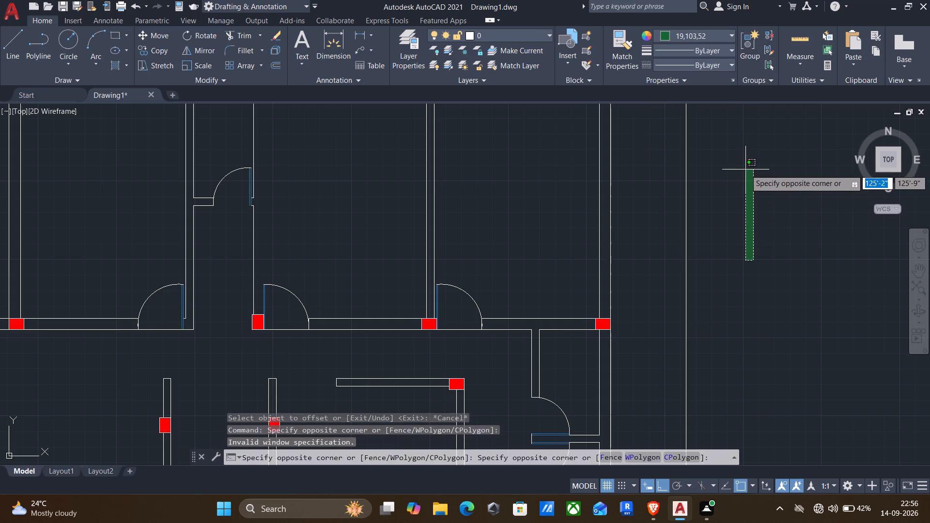
click(727, 224)
key(l)
key(Return)
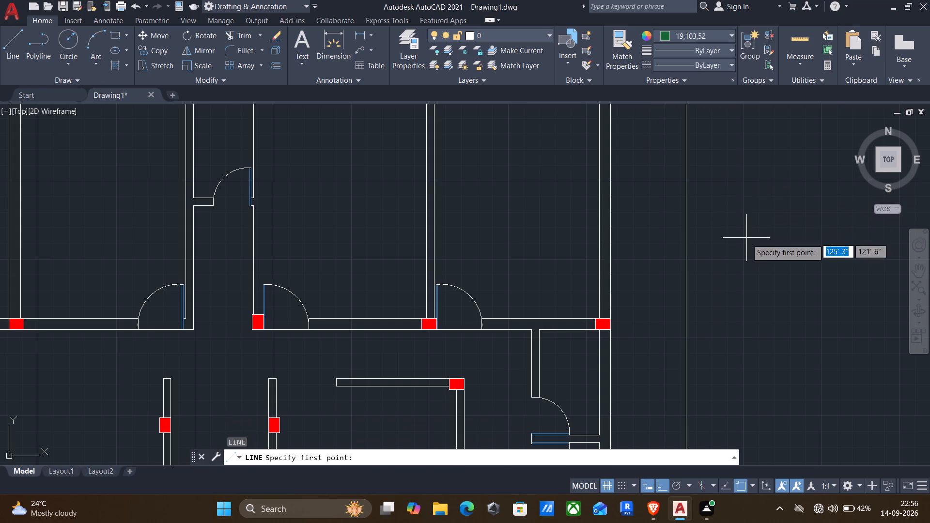
drag(746, 245, 751, 230)
click(750, 174)
key(Return)
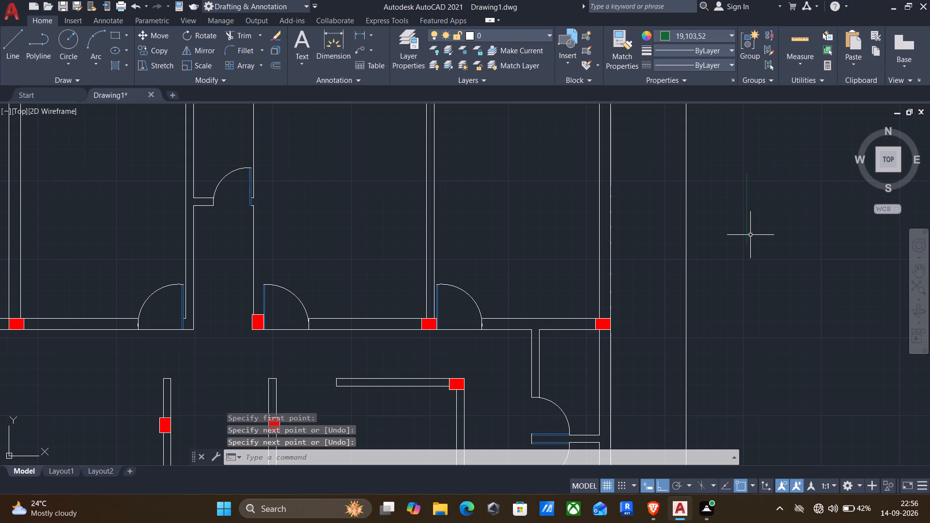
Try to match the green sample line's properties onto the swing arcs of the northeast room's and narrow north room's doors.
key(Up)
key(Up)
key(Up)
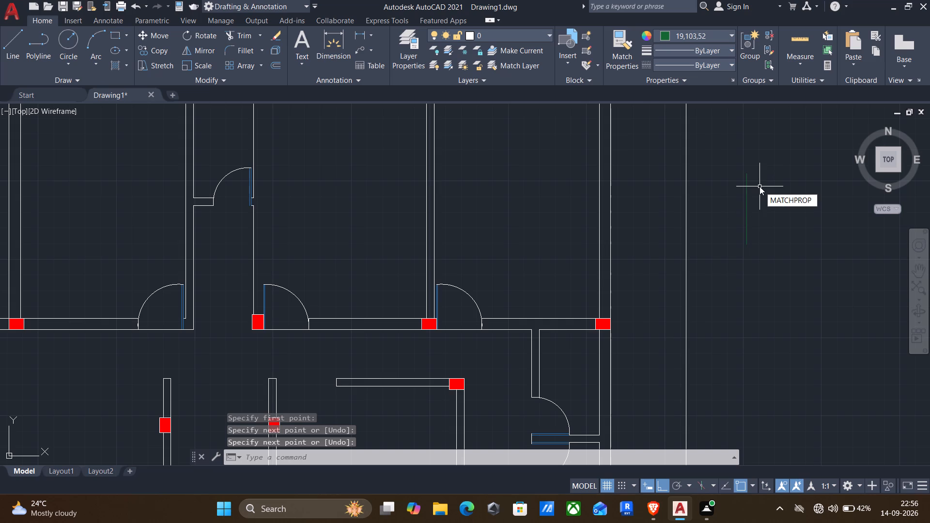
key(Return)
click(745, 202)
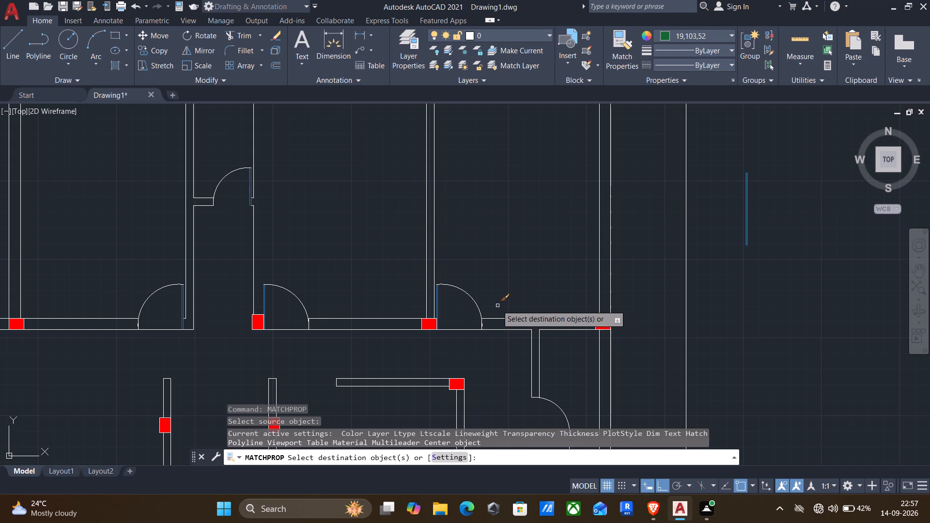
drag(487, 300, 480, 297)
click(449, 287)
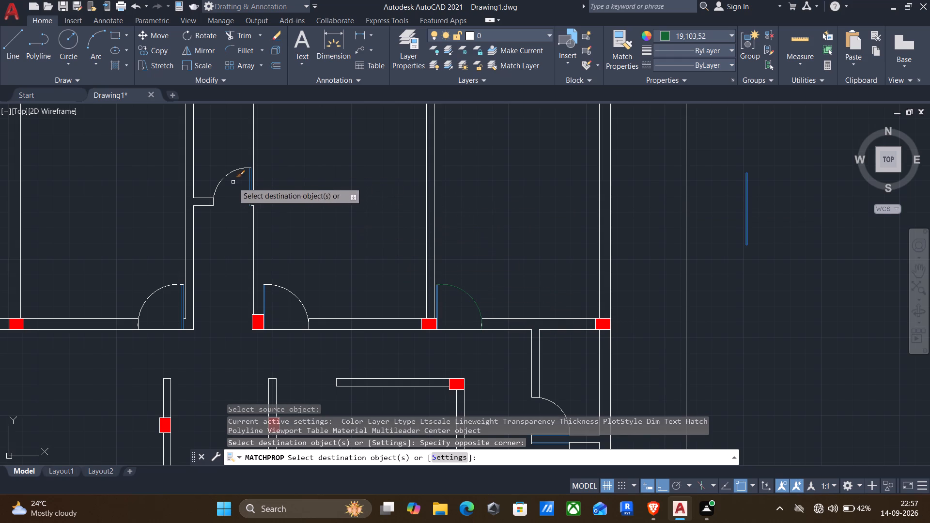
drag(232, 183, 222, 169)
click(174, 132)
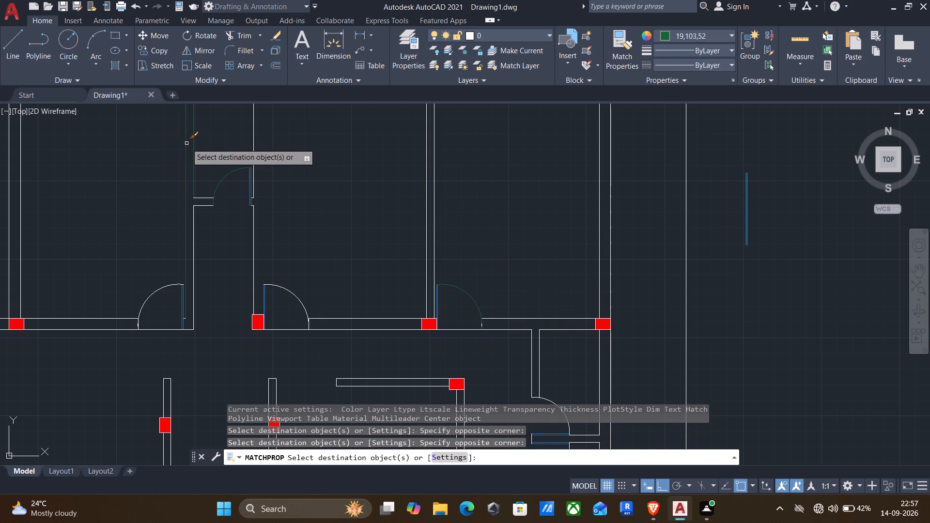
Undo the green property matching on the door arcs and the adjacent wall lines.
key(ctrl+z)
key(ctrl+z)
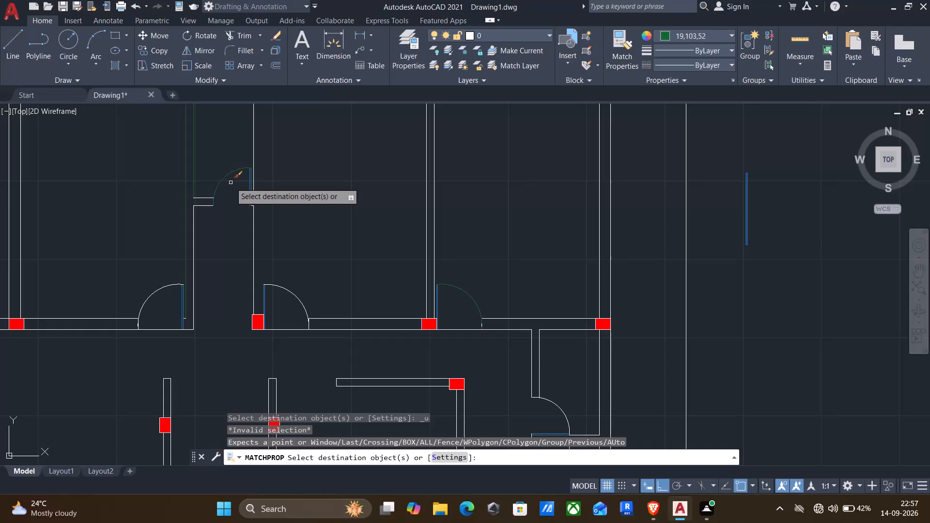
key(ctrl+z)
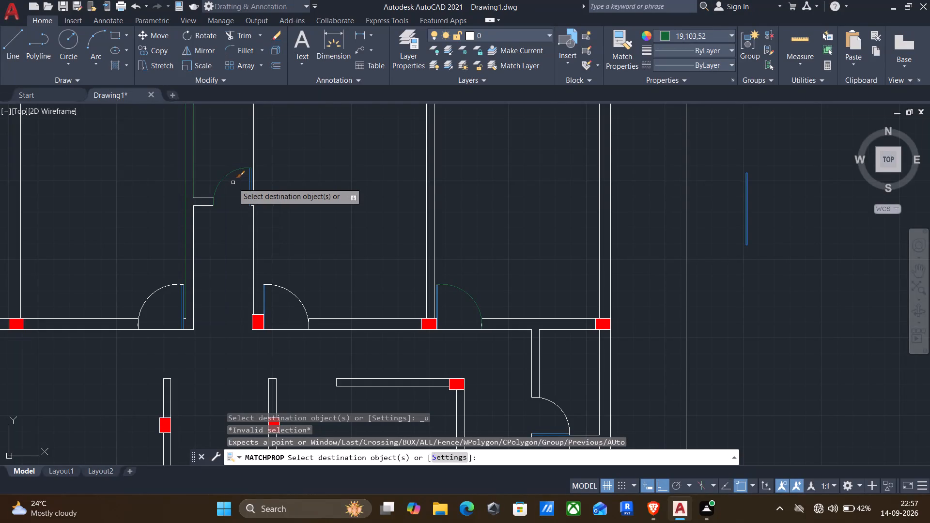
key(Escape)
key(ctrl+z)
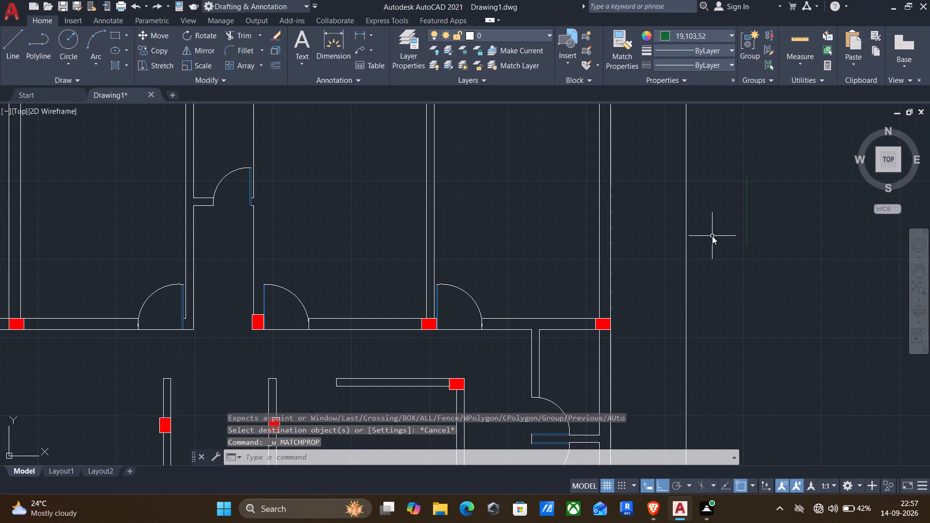
Match the green sample line's properties onto the door swing arcs of the northeast, narrow, middle and northwest north rooms.
key(Up)
key(Up)
key(Return)
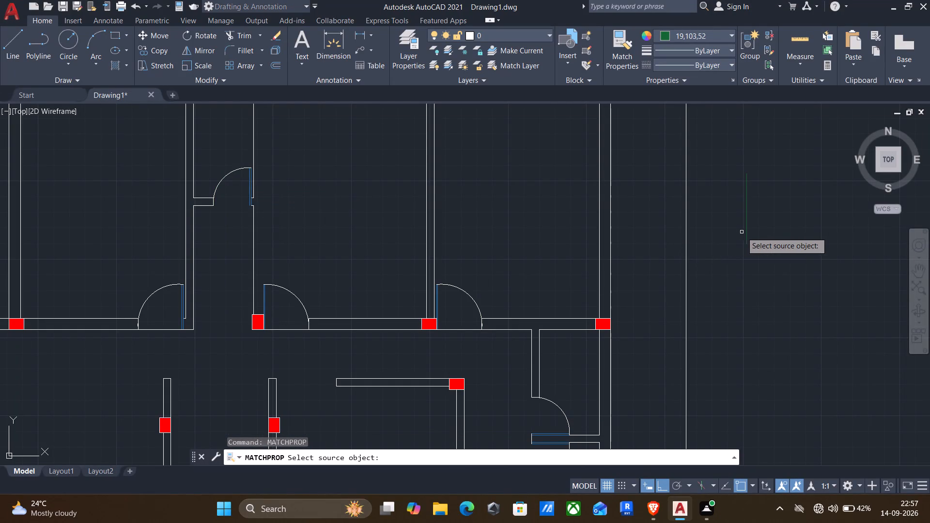
click(747, 228)
click(472, 301)
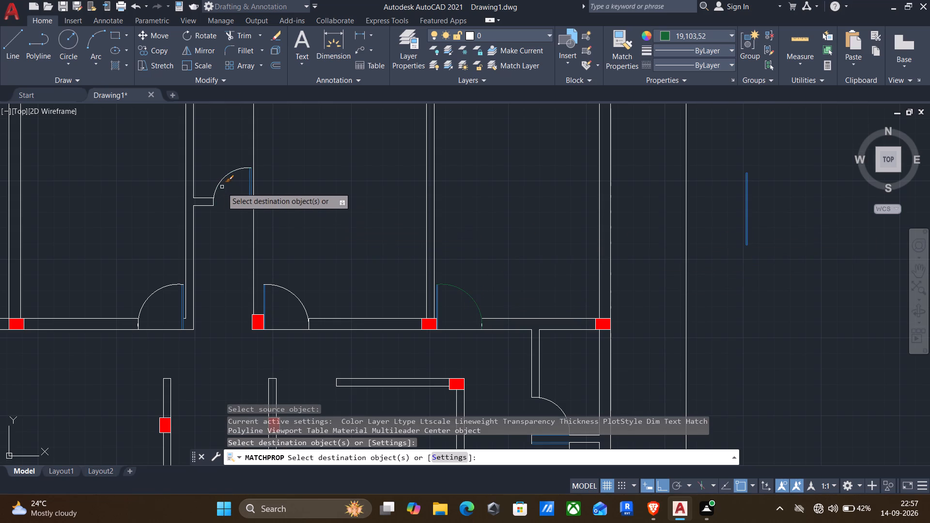
drag(222, 187, 220, 182)
click(217, 174)
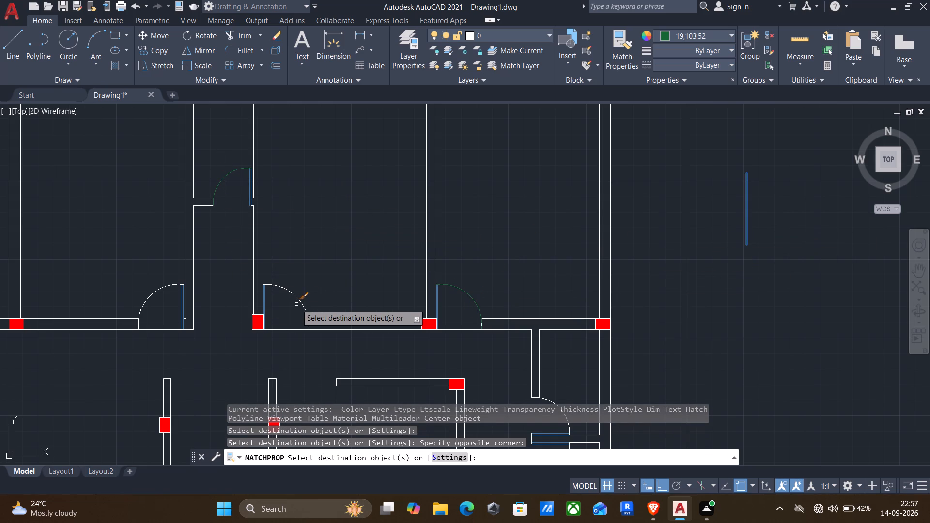
click(306, 295)
click(285, 302)
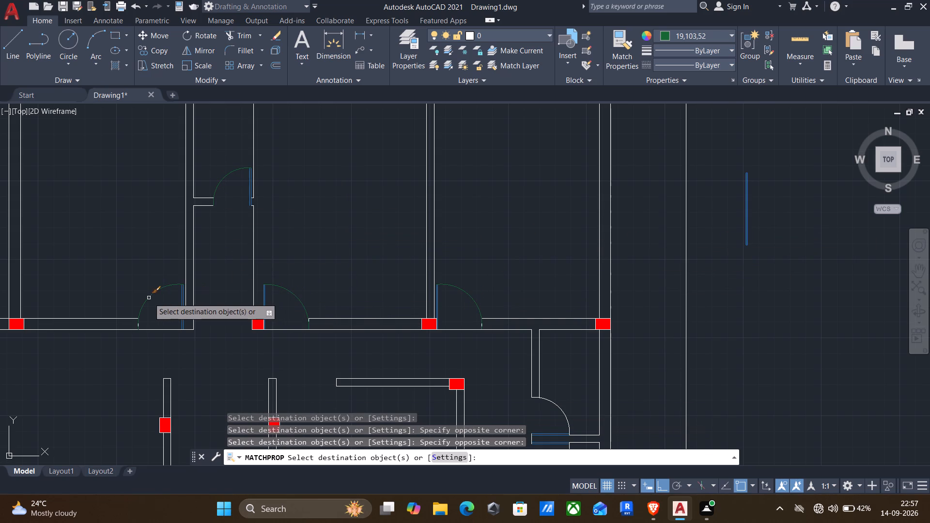
click(160, 295)
click(148, 273)
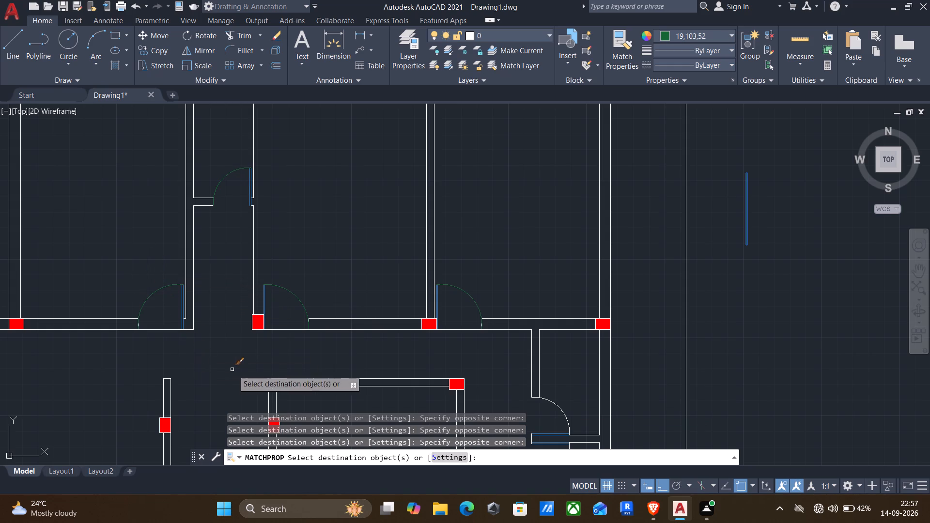
Match the green sample line's properties onto the swing arcs of the two doors in the small east rooms.
middle_drag(245, 371, 273, 196)
scroll(590, 290, up, 1)
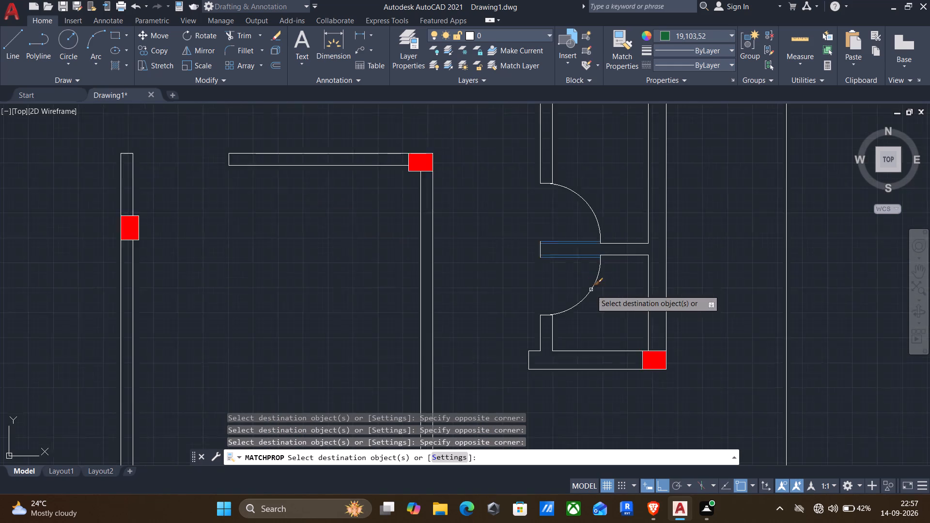
scroll(591, 290, up, 1)
click(600, 291)
click(579, 288)
click(620, 169)
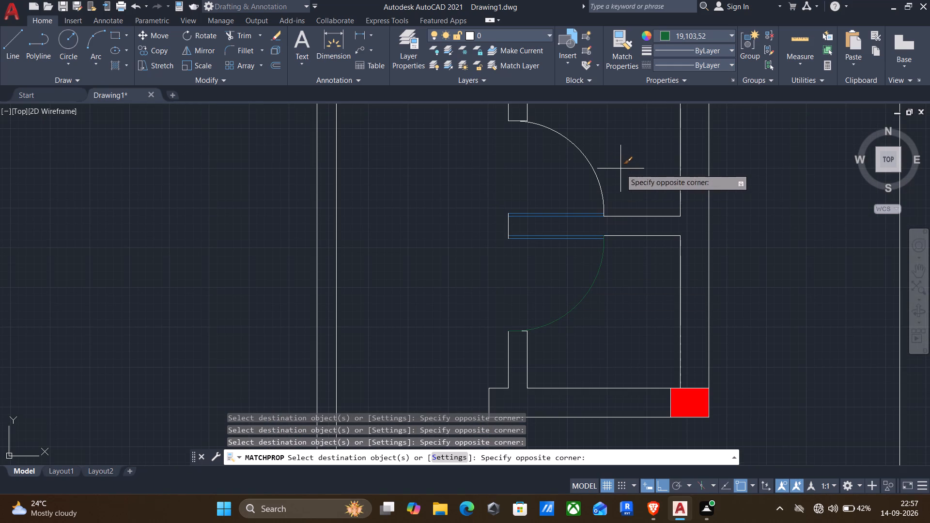
click(572, 163)
Match a green east-door swing arc's properties onto both swing arcs and the short centre line of the south wall's double door.
scroll(454, 232, down, 2)
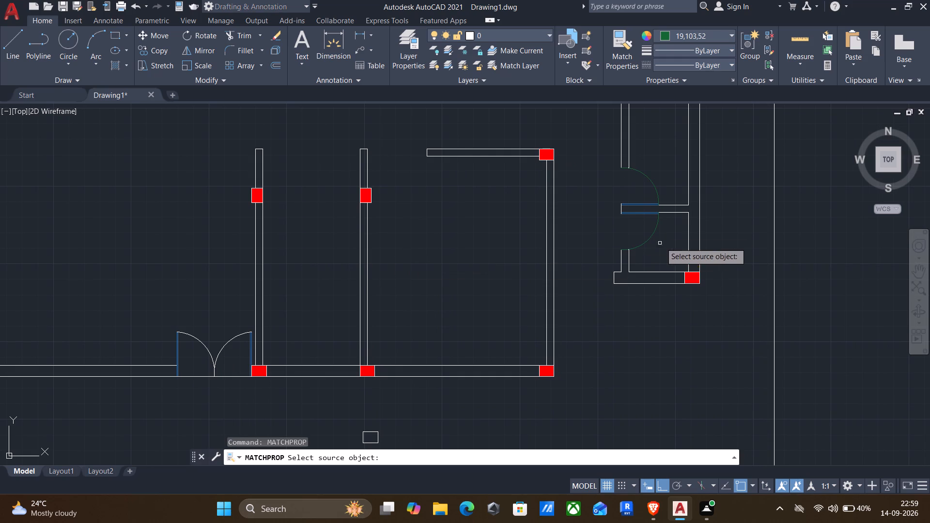
click(656, 228)
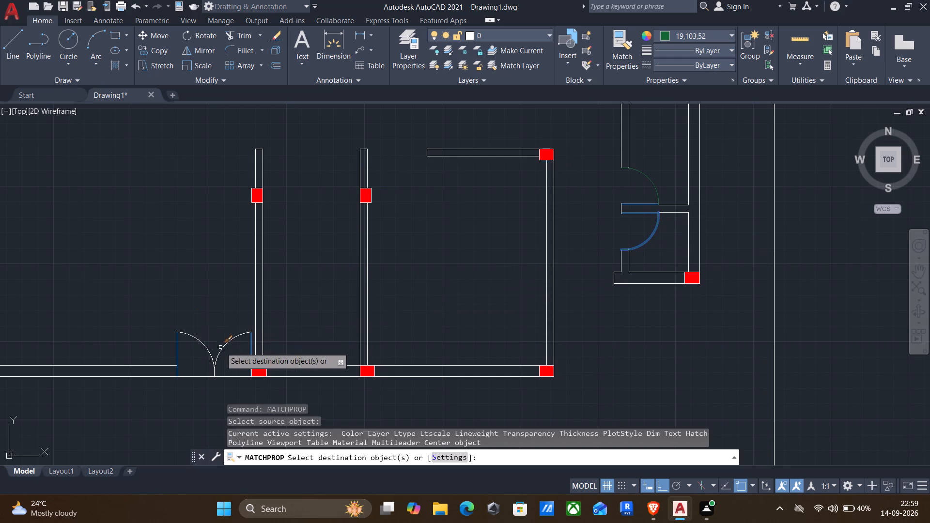
click(229, 354)
click(190, 332)
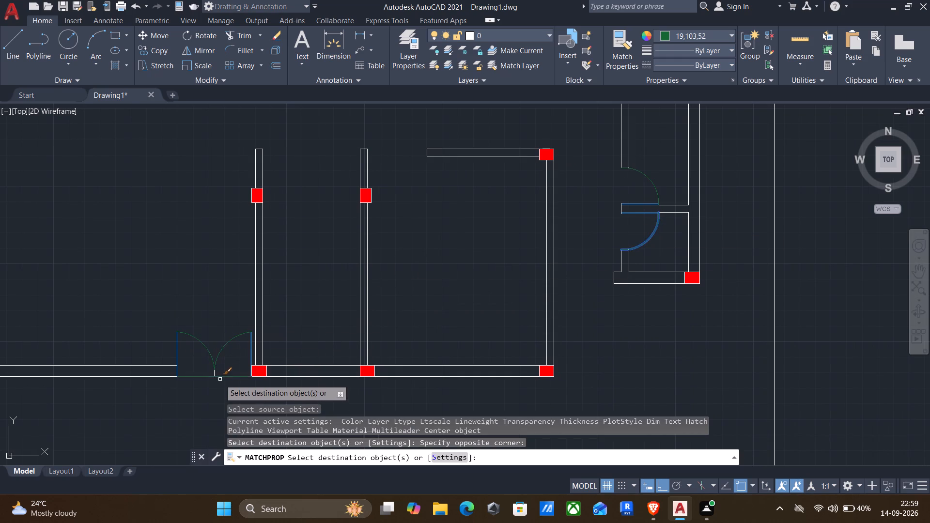
scroll(218, 379, up, 2)
click(206, 362)
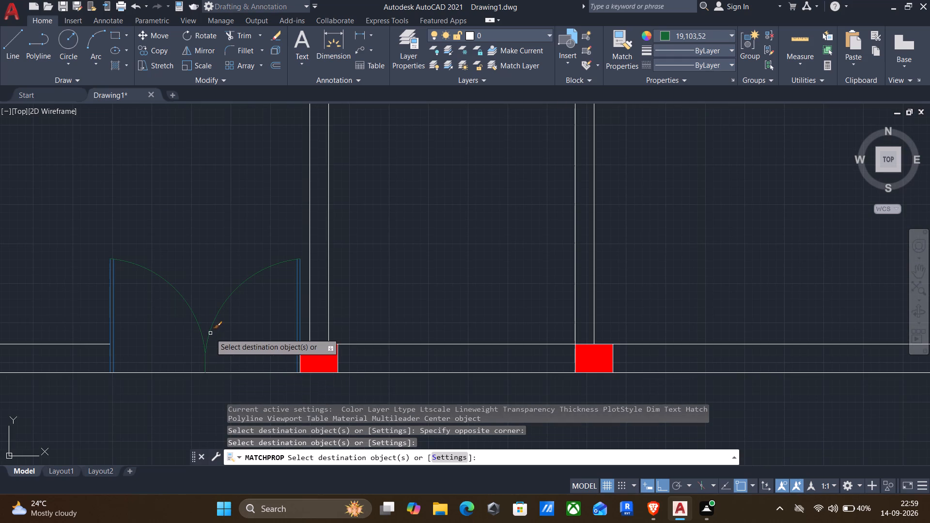
scroll(210, 333, down, 3)
scroll(268, 263, down, 2)
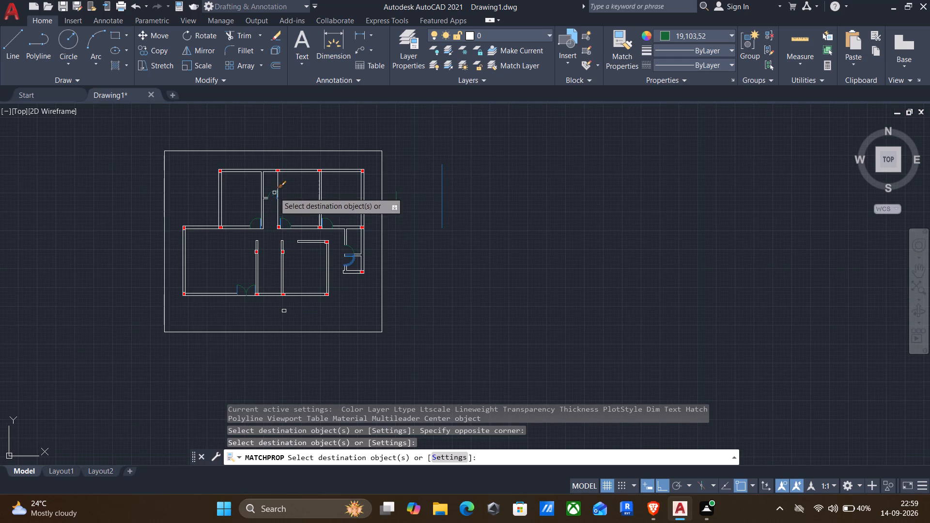
scroll(266, 196, up, 3)
scroll(267, 224, down, 2)
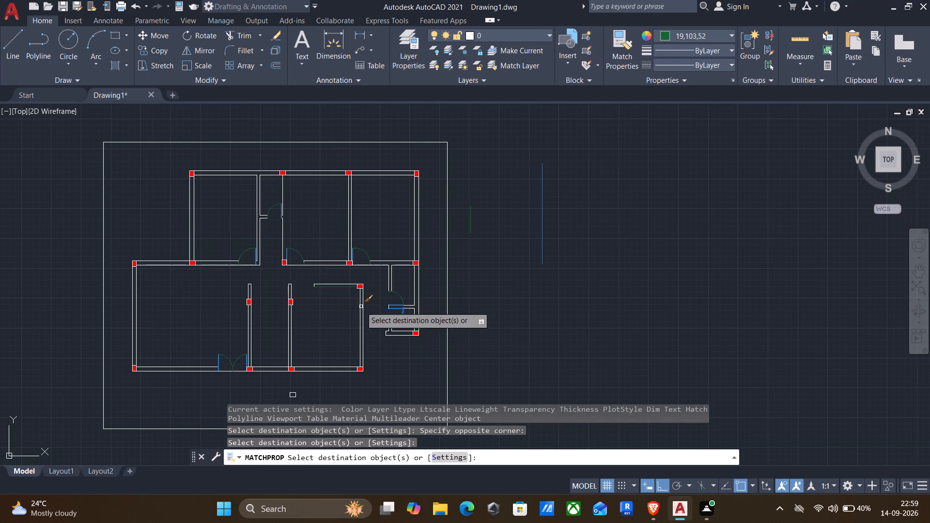
key(Escape)
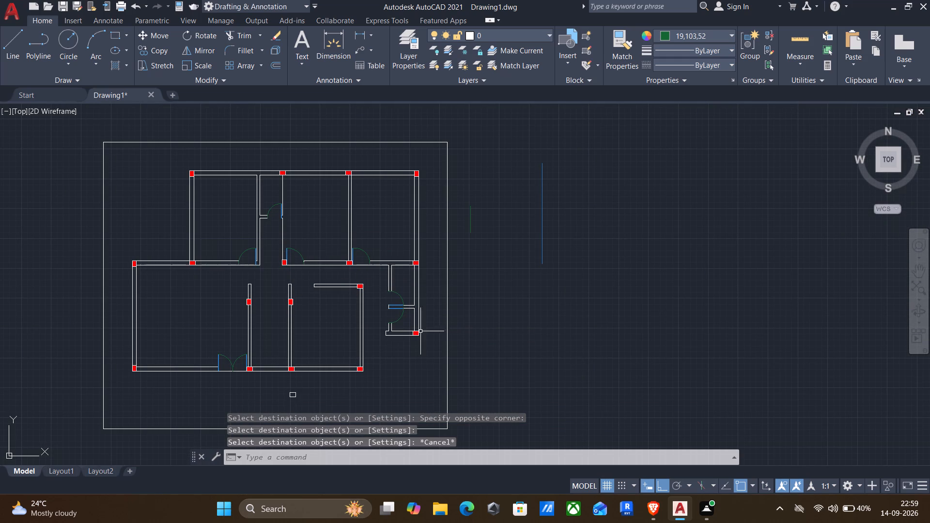
Delete the small stray rectangle south of the building.
click(333, 391)
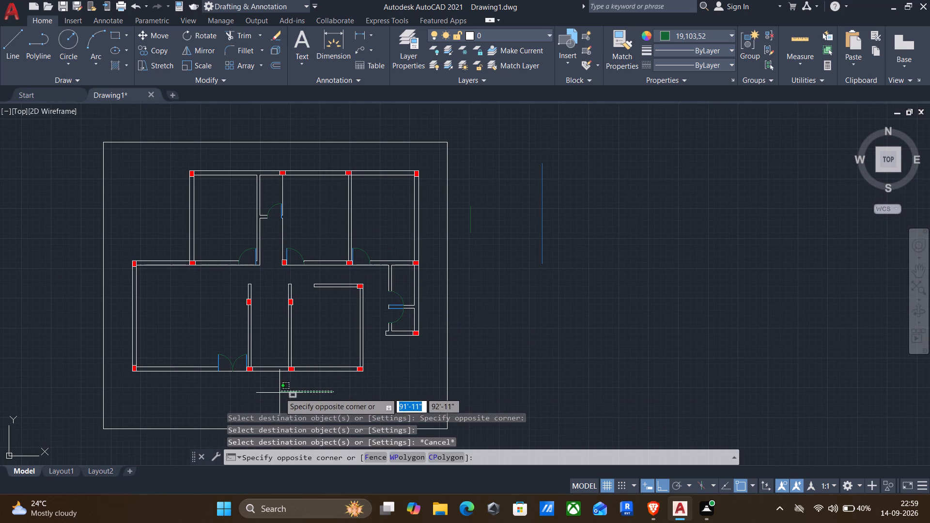
click(278, 406)
key(Delete)
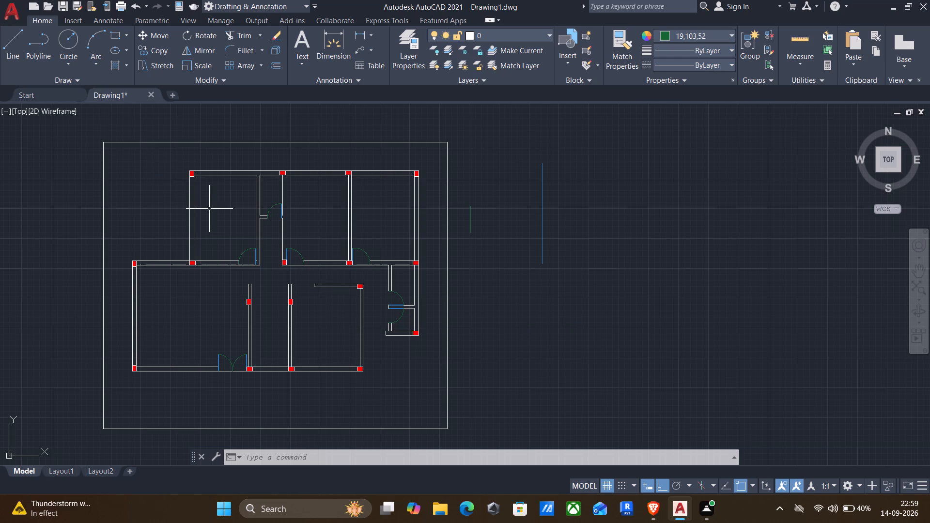
Draw a line across the thickness of the northwest room's north wall at the midpoint of its inner face.
key(l)
key(Return)
click(226, 171)
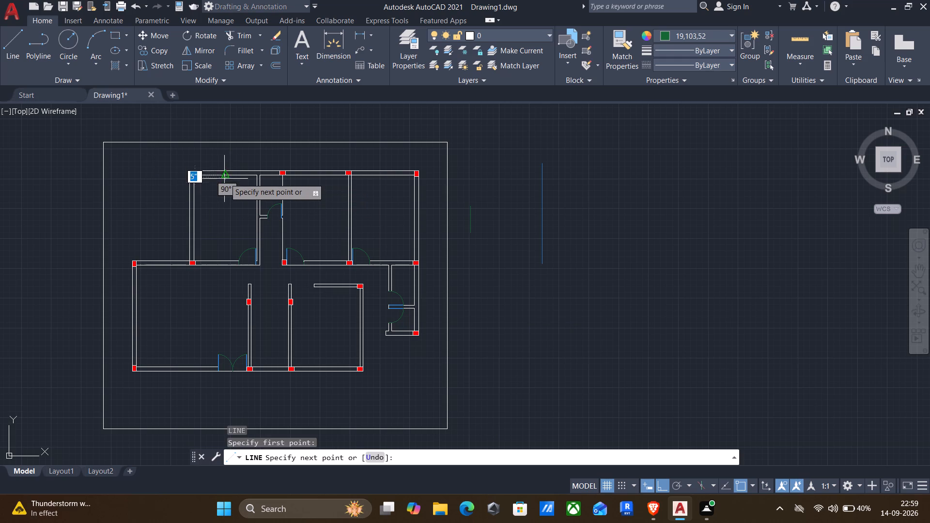
scroll(224, 183, up, 3)
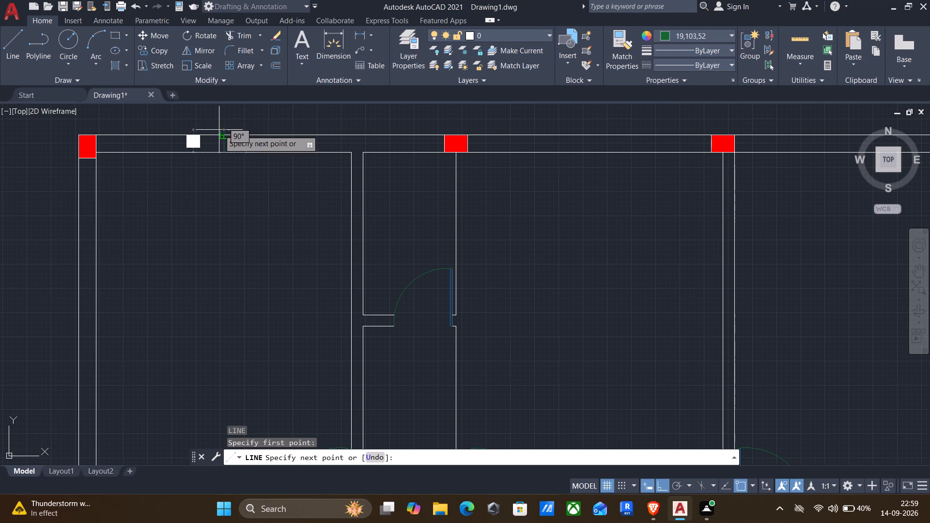
click(225, 135)
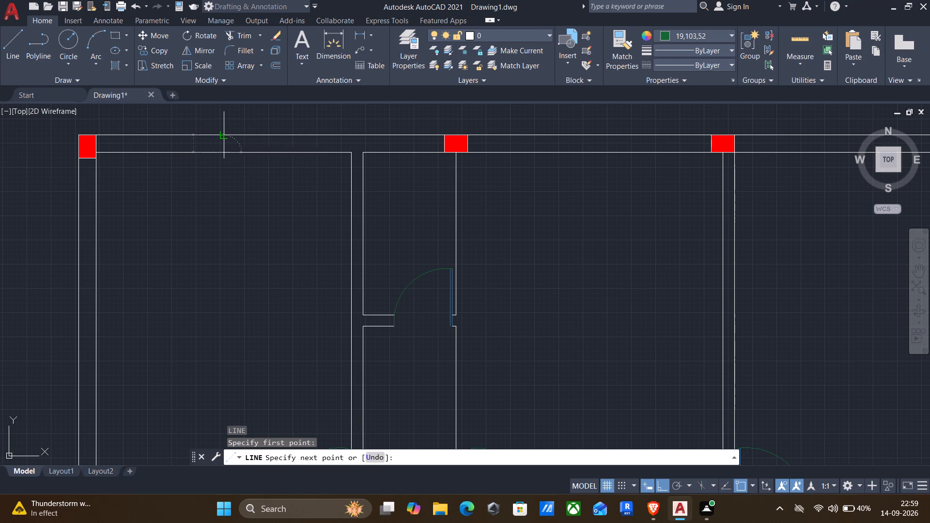
key(Return)
Offset the line across the northwest room's north wall by 2' to both its east and west sides.
key(o)
key(Return)
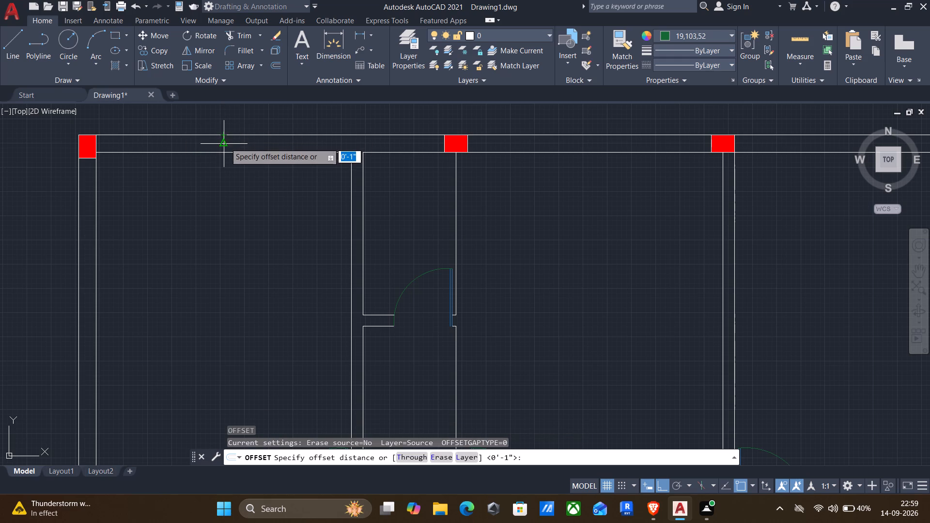
click(225, 143)
click(241, 142)
click(222, 145)
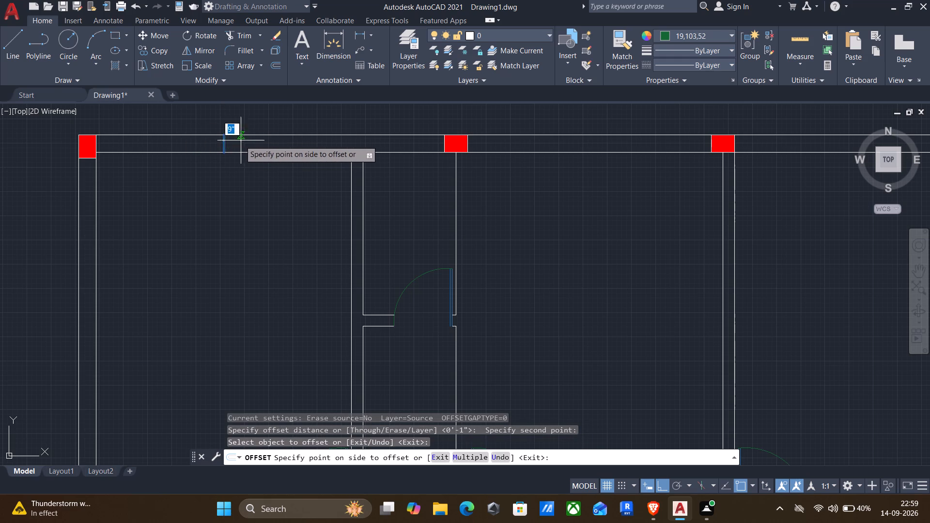
text(2')
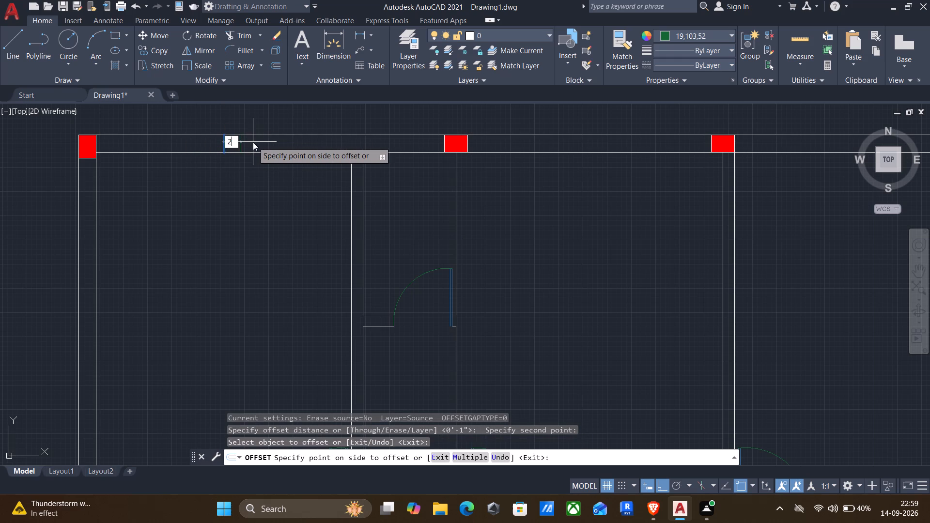
key(Return)
click(224, 137)
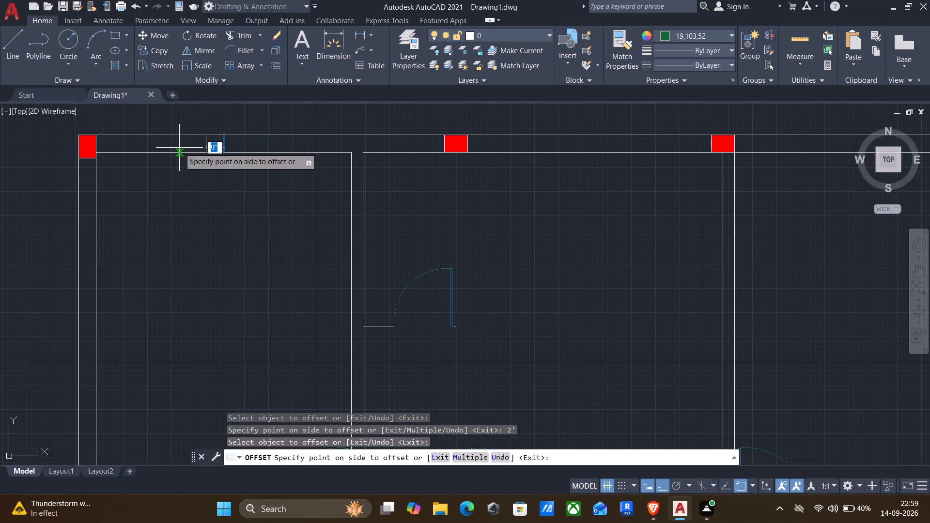
key(2)
key(apostrophe)
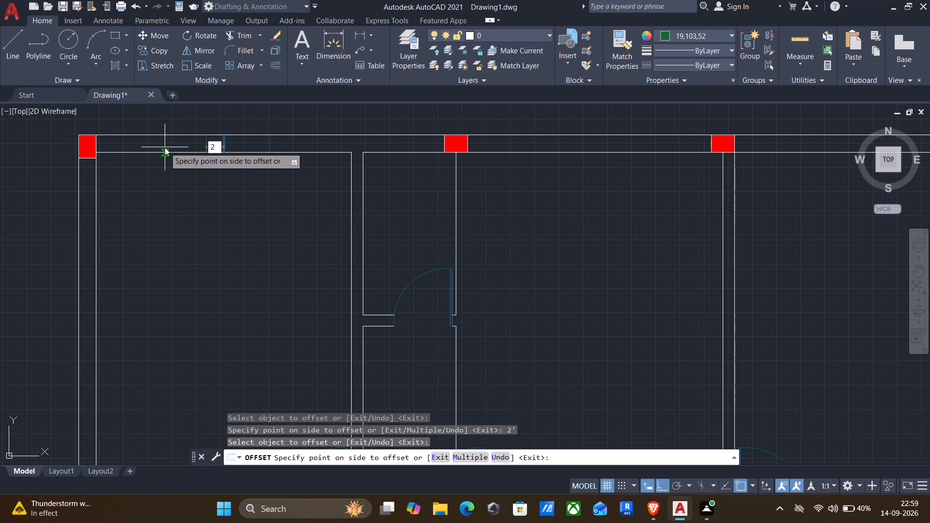
key(Return)
key(Escape)
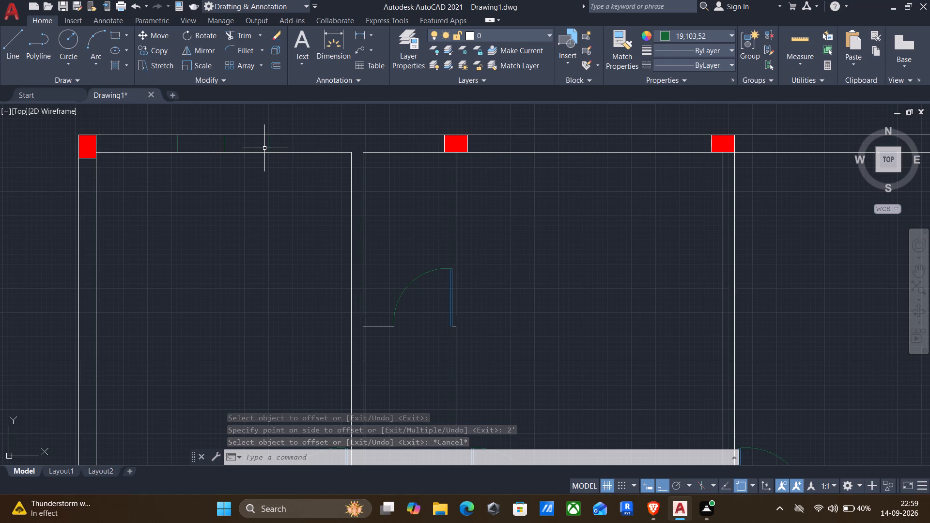
Match the north wall line's properties onto the three green lines crossing the northwest room's north wall.
key(Up)
key(Up)
key(Up)
key(Up)
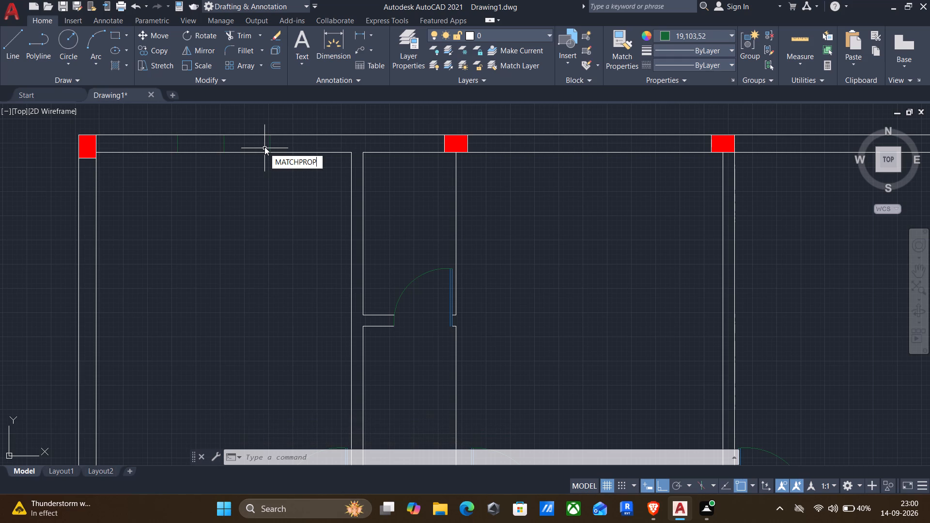
key(Return)
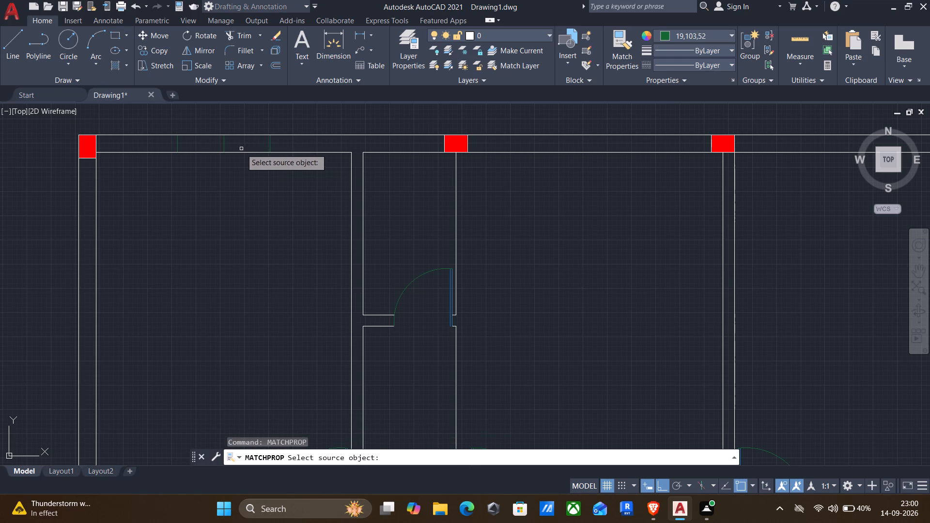
click(233, 152)
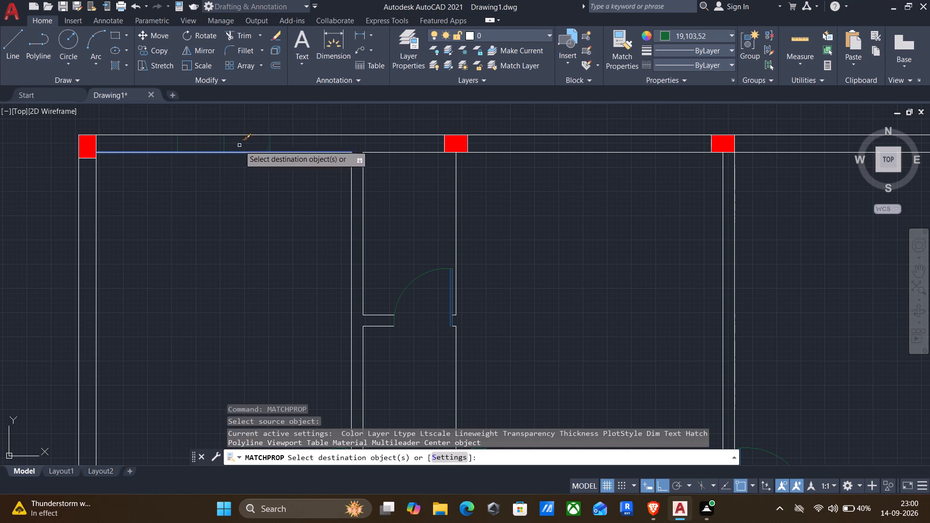
click(289, 141)
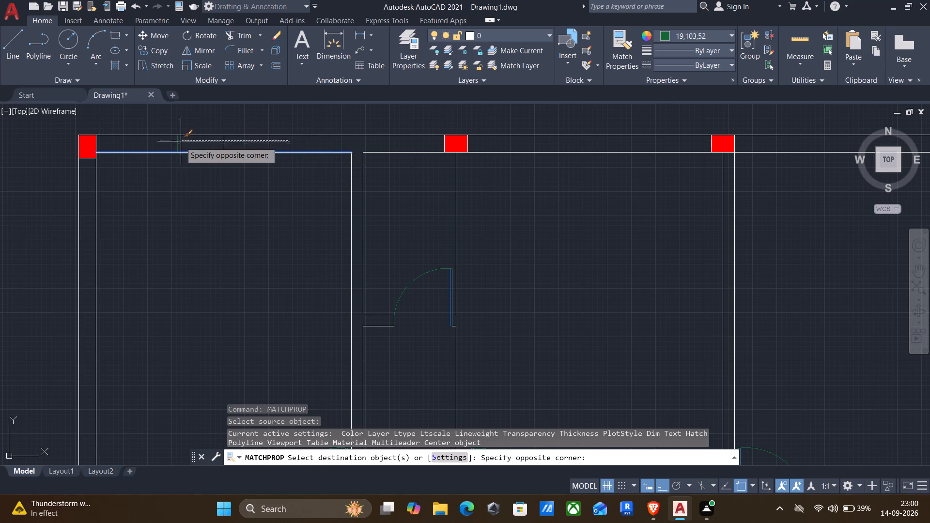
click(163, 140)
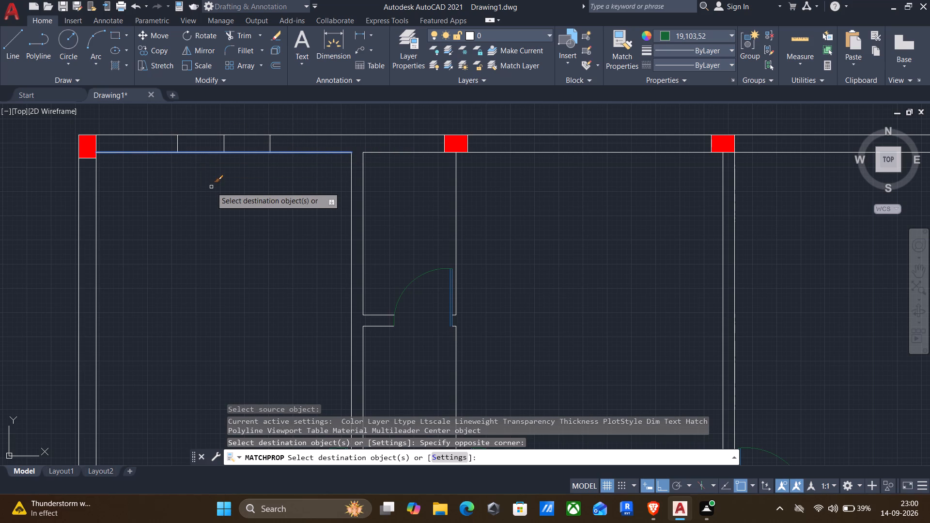
key(Escape)
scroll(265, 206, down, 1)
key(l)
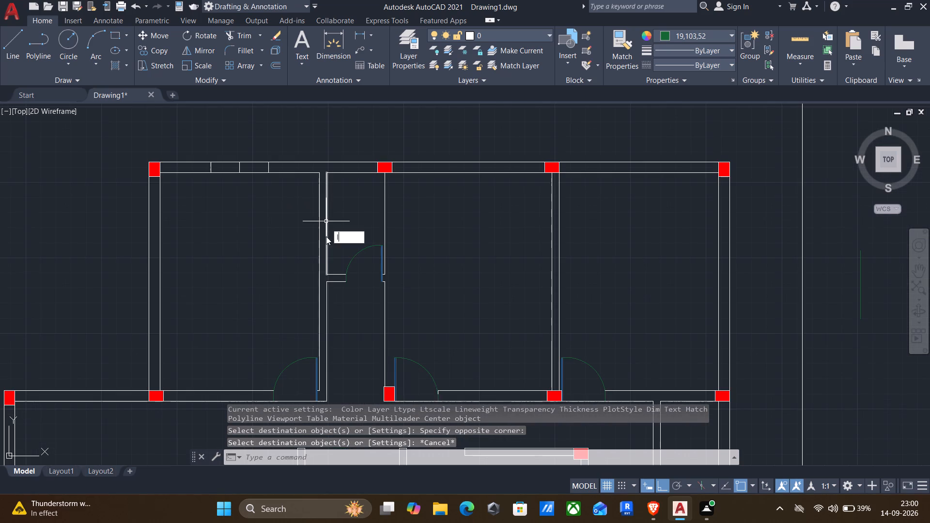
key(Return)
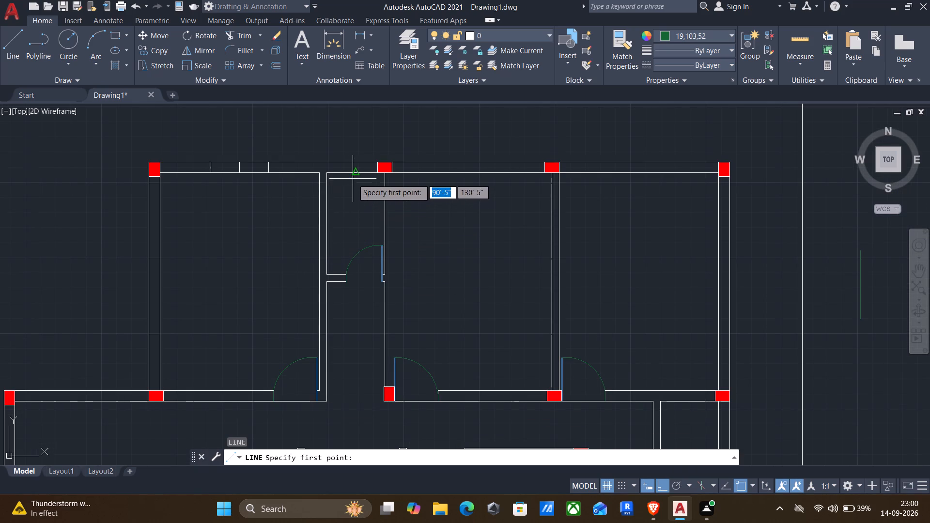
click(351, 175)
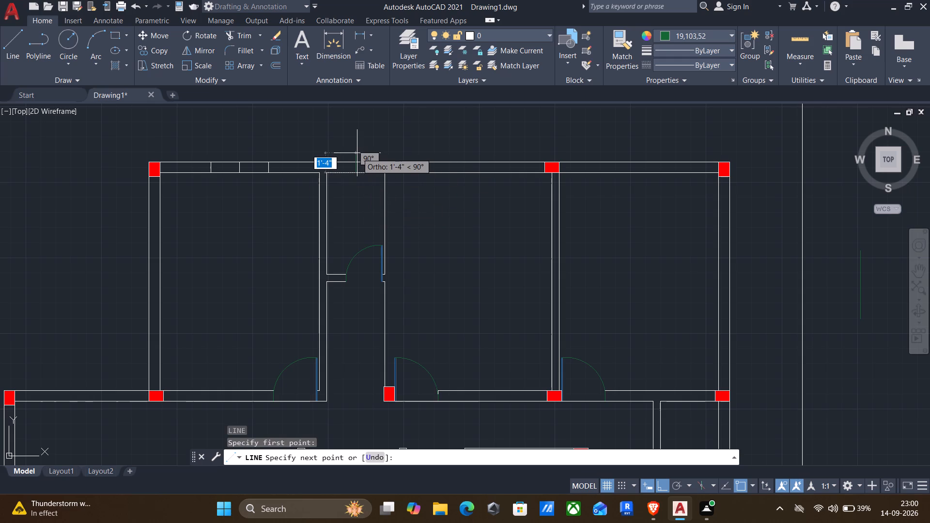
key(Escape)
Set the current colour to ByLayer and draw a line across the narrow north room's north wall at its midpoint.
click(692, 34)
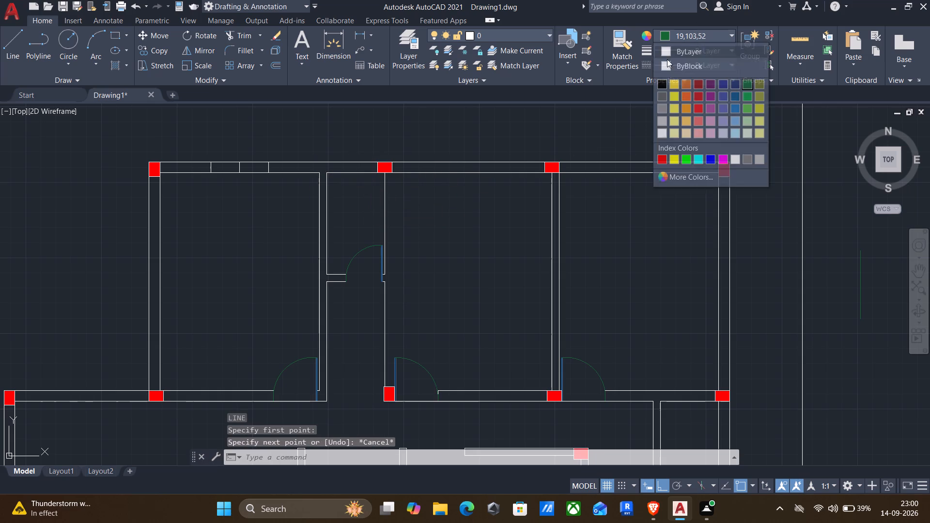
click(675, 51)
key(l)
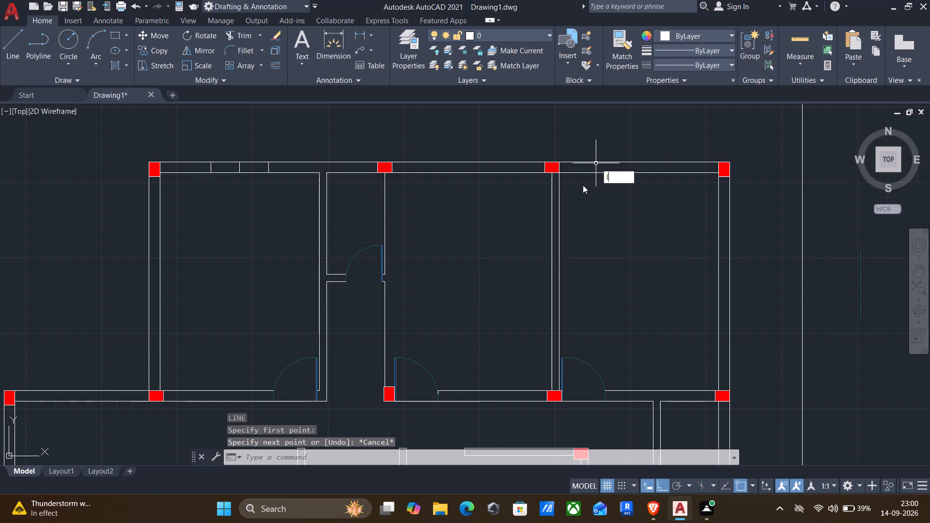
key(Return)
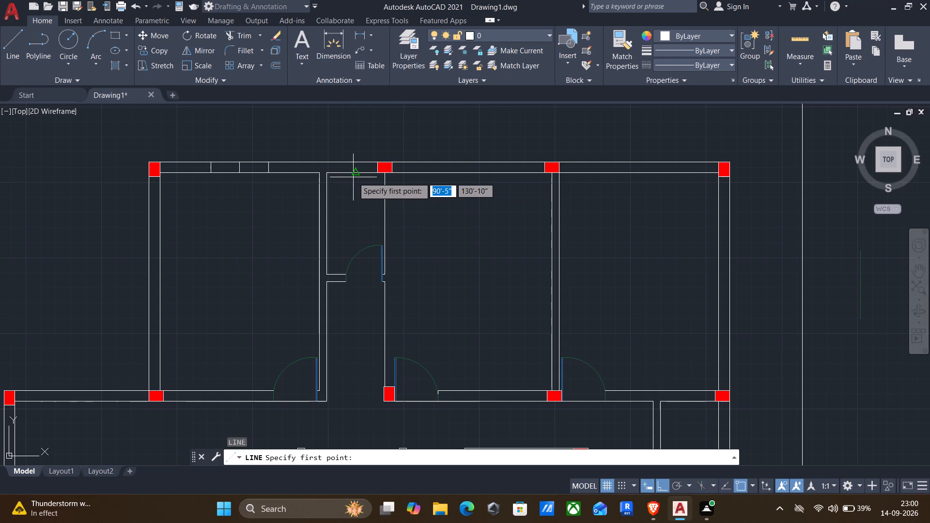
click(357, 171)
click(358, 163)
key(Return)
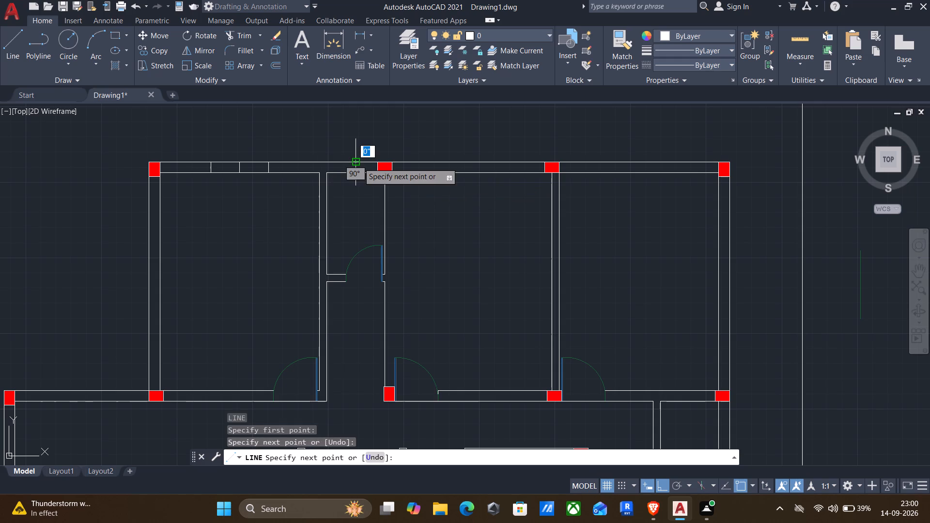
Offset the line across the narrow north room's north wall by 6" to the east and 1'6" to the west.
key(o)
key(Return)
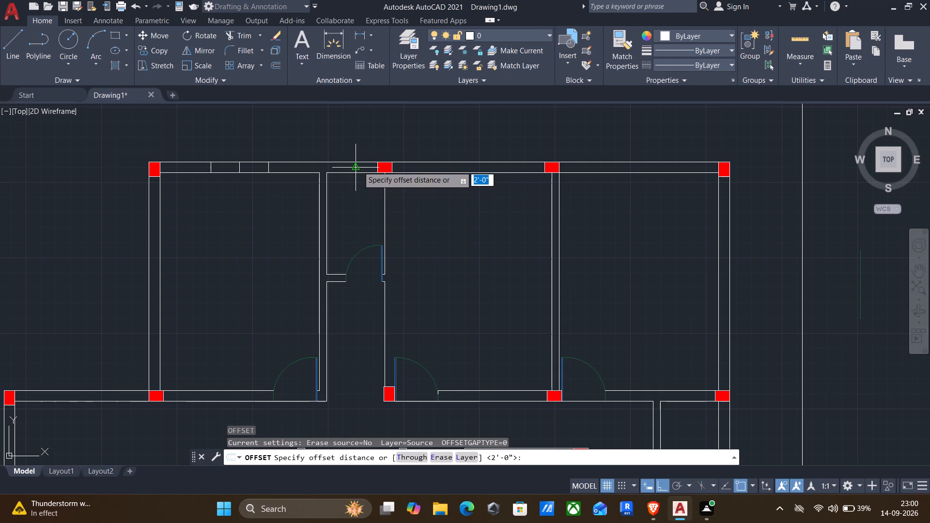
click(358, 166)
click(369, 163)
drag(357, 167, 366, 156)
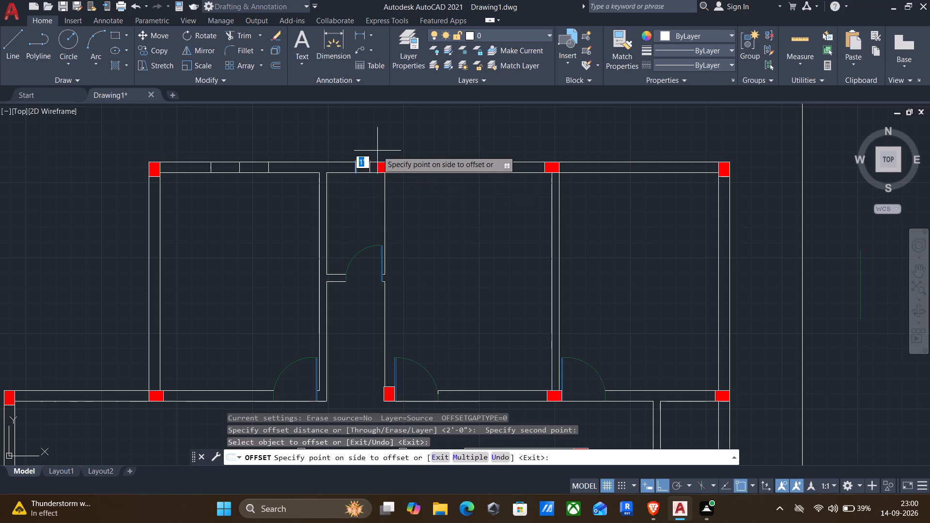
key(6)
key(shift+quotedbl)
key(Return)
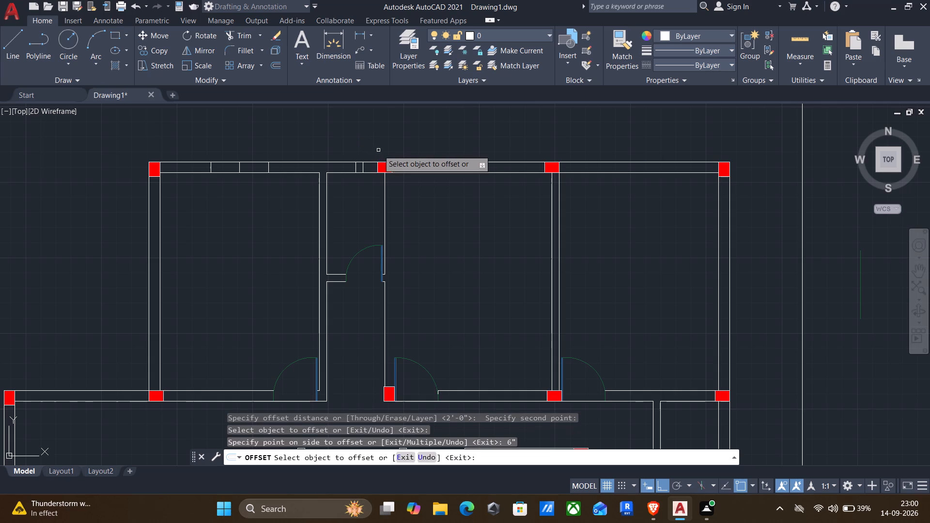
scroll(358, 163, up, 1)
click(352, 174)
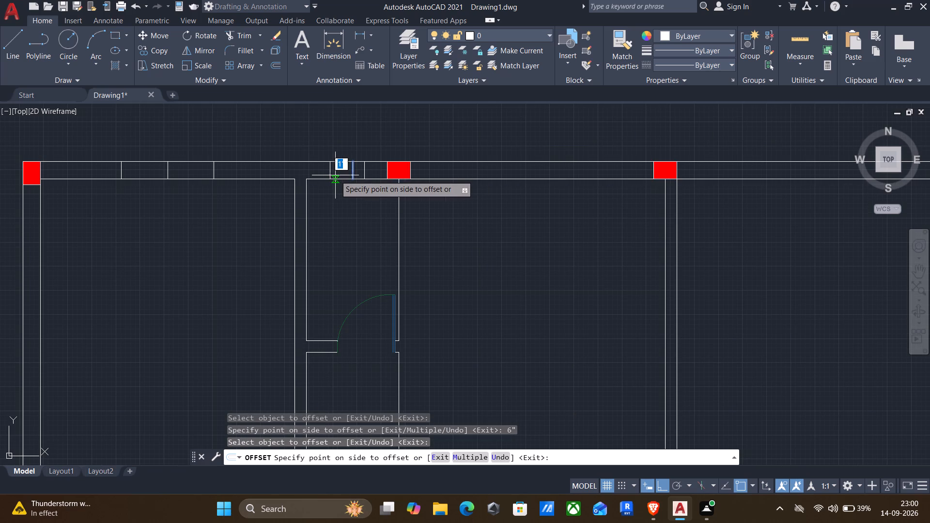
text(1'6")
key(Return)
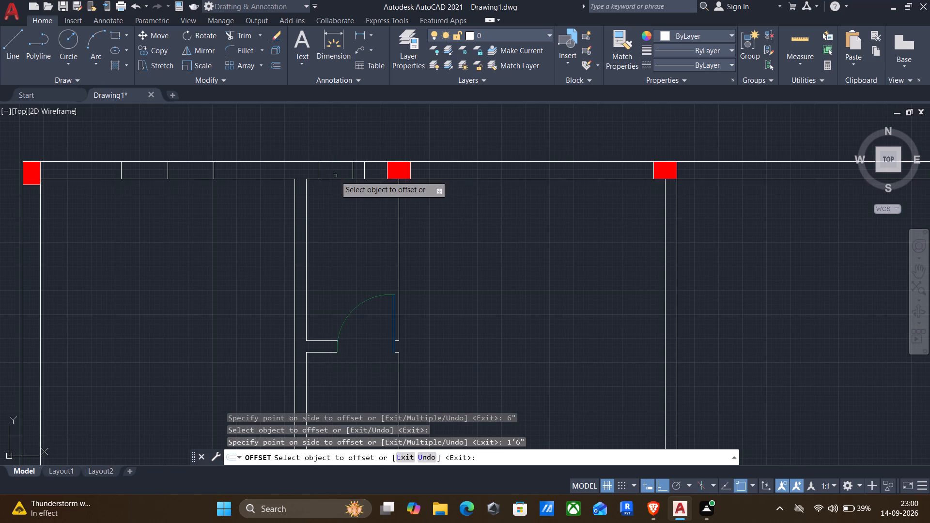
key(Escape)
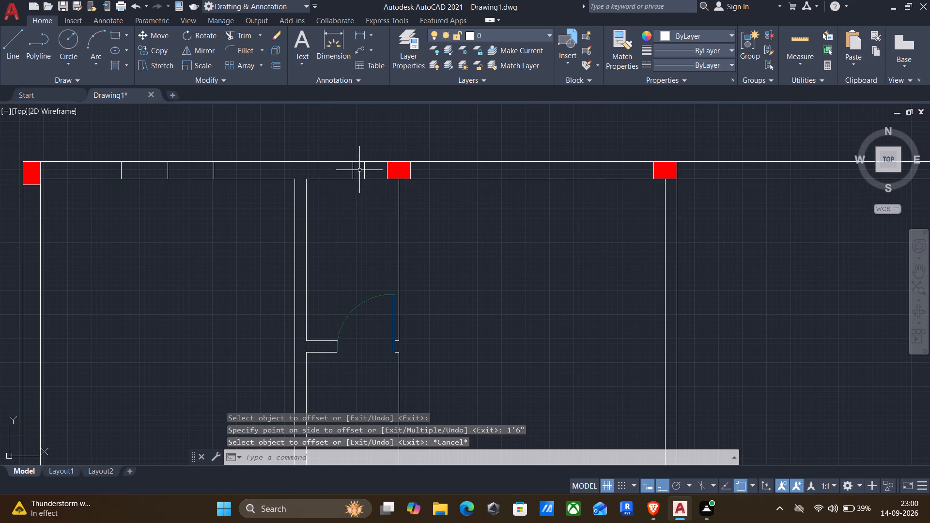
Delete the original midpoint line between the two offset lines in the narrow north room's north wall.
click(354, 169)
key(Delete)
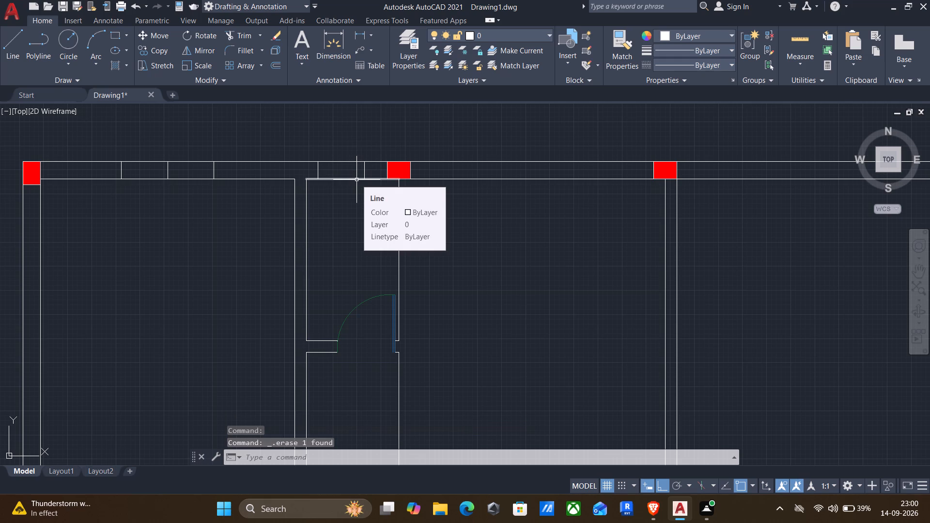
Draw a line across the thickness of the middle north room's north wall at its midpoint.
key(l)
key(Return)
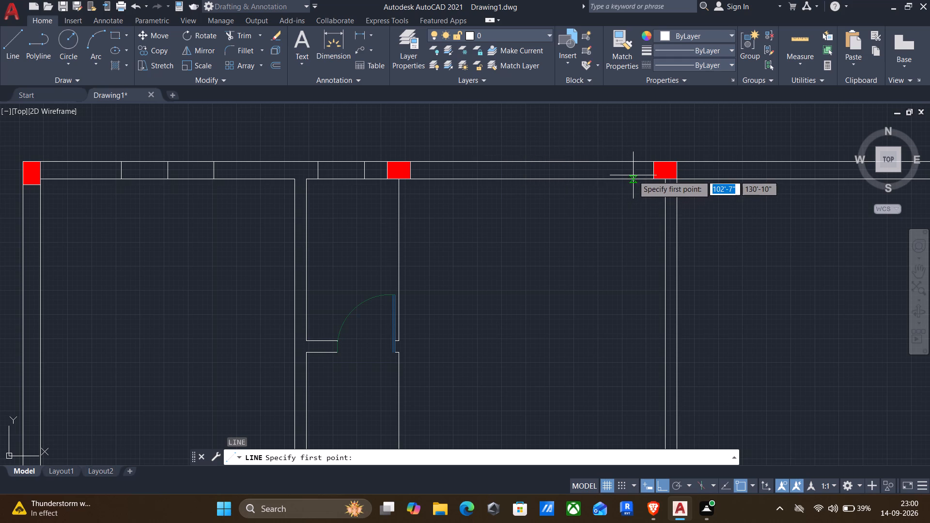
click(540, 178)
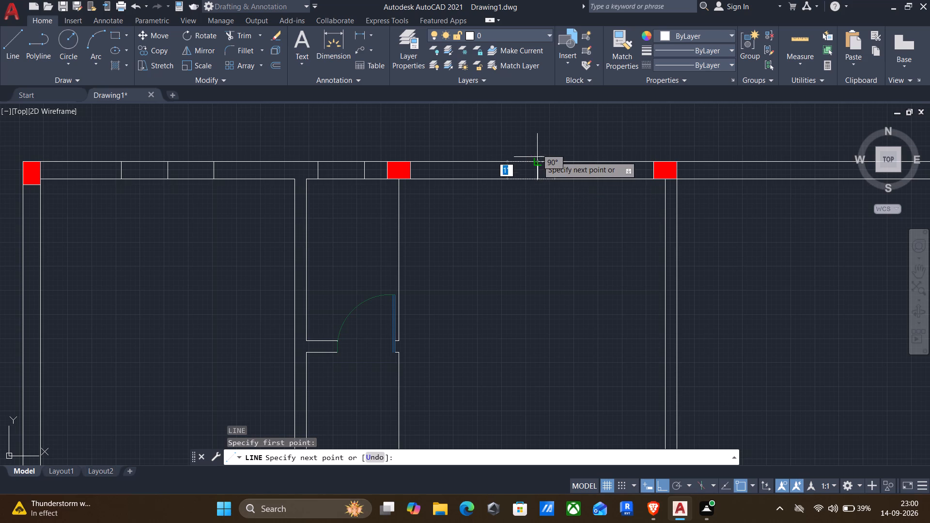
click(536, 162)
key(Return)
Offset the line across the middle north room's north wall by 2' to both its west and east sides.
key(o)
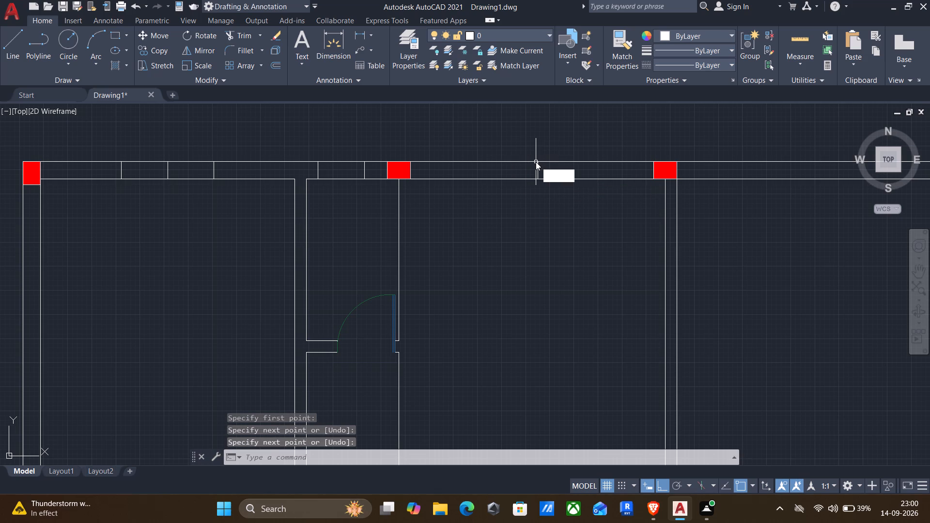
key(Return)
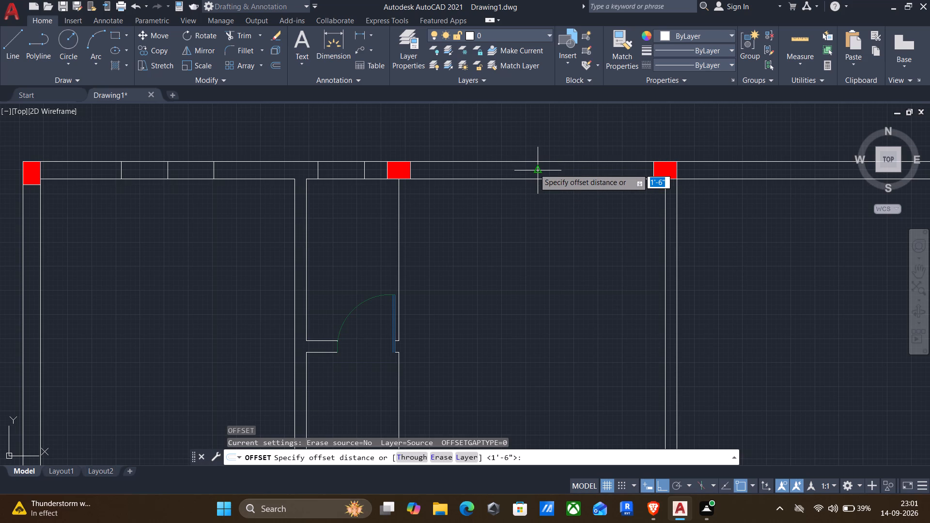
click(534, 169)
click(516, 170)
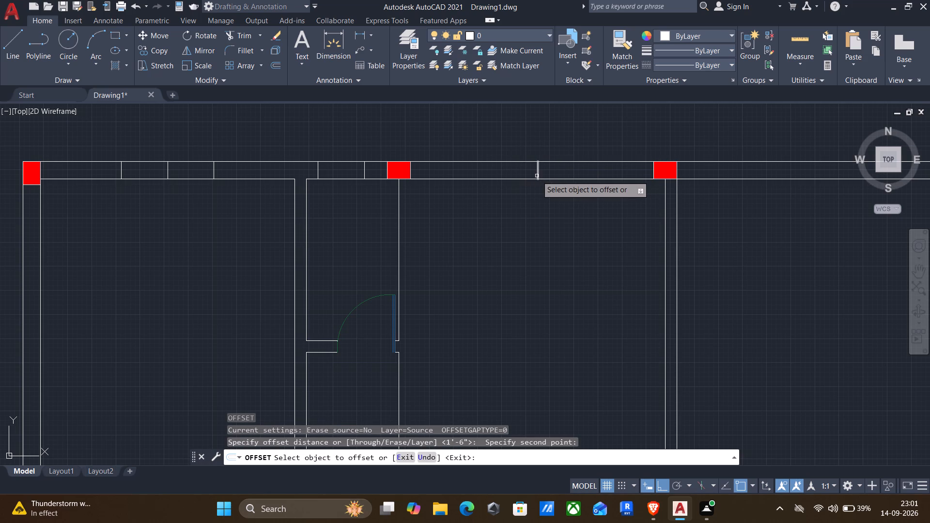
click(538, 174)
text(2')
key(Return)
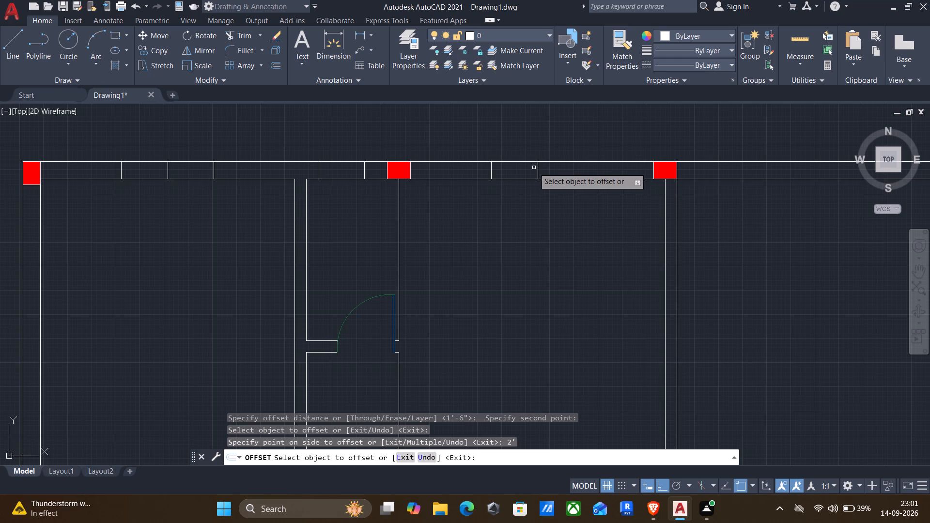
click(536, 170)
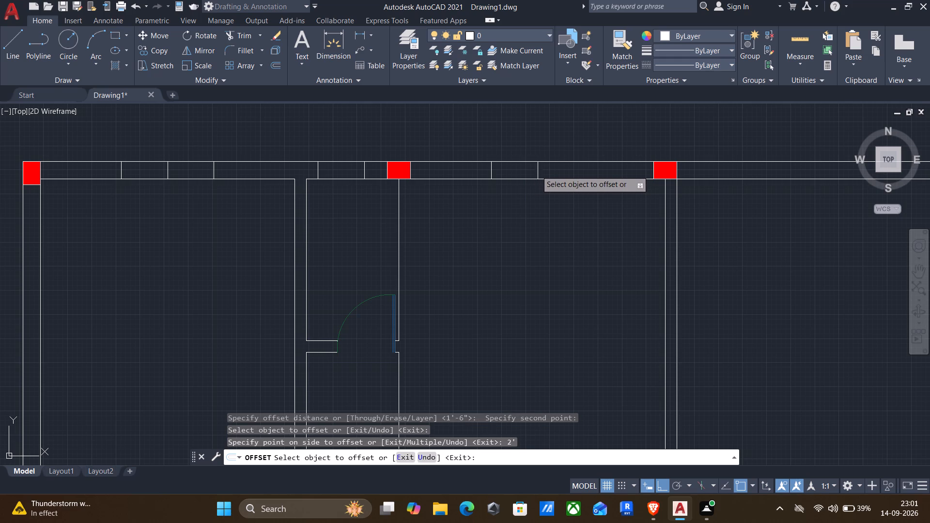
text(2')
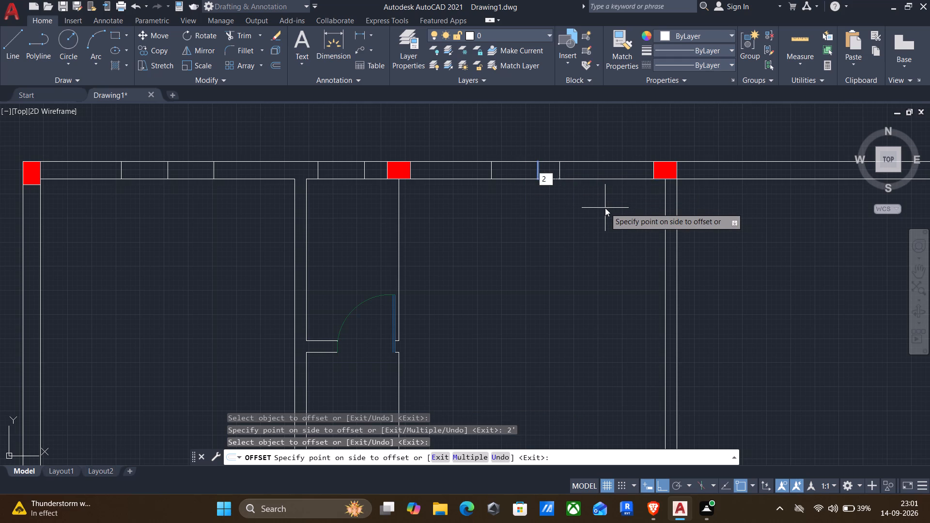
key(Return)
middle_drag(592, 226, 407, 252)
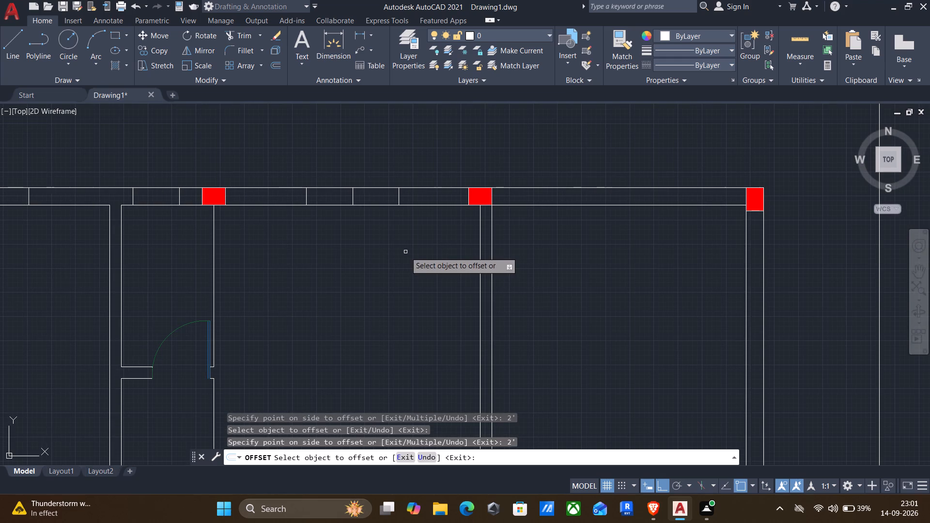
key(Return)
Draw a line across the thickness of the northeast room's north wall at the midpoint of its inner face.
key(l)
key(Return)
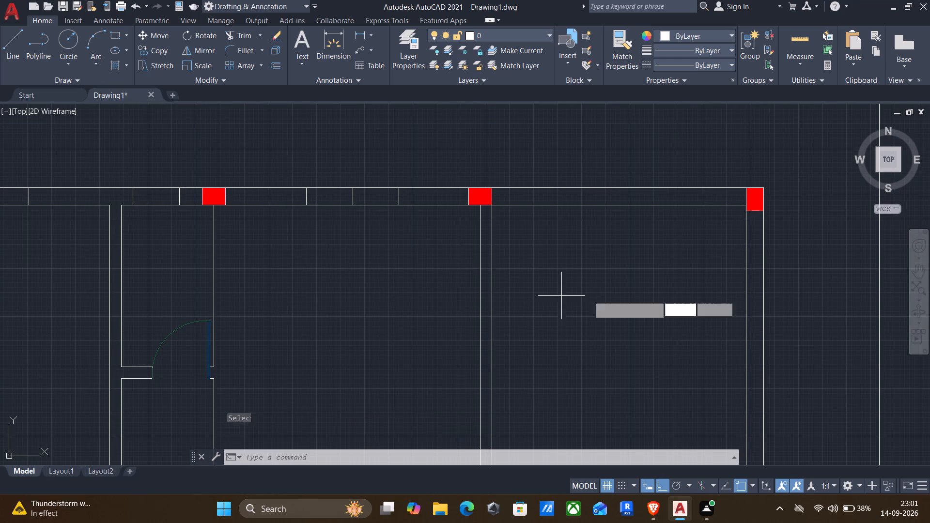
click(616, 207)
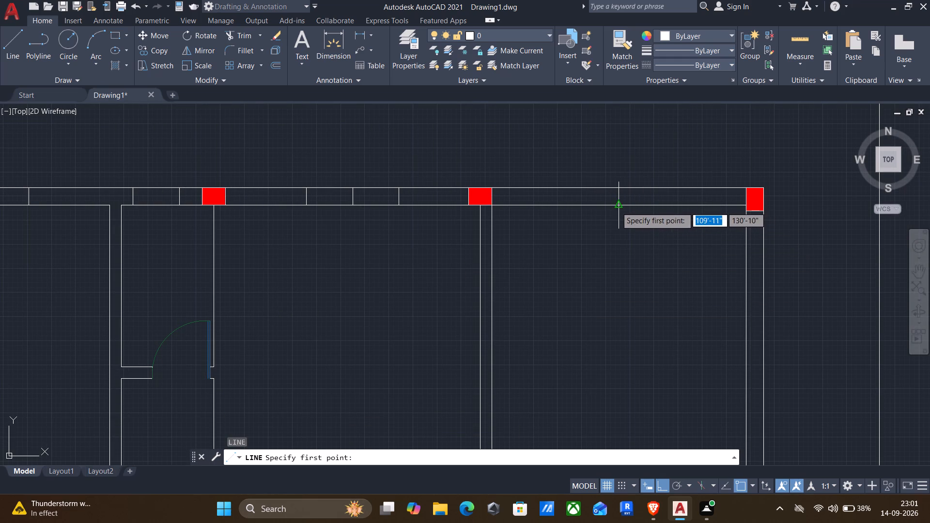
click(617, 188)
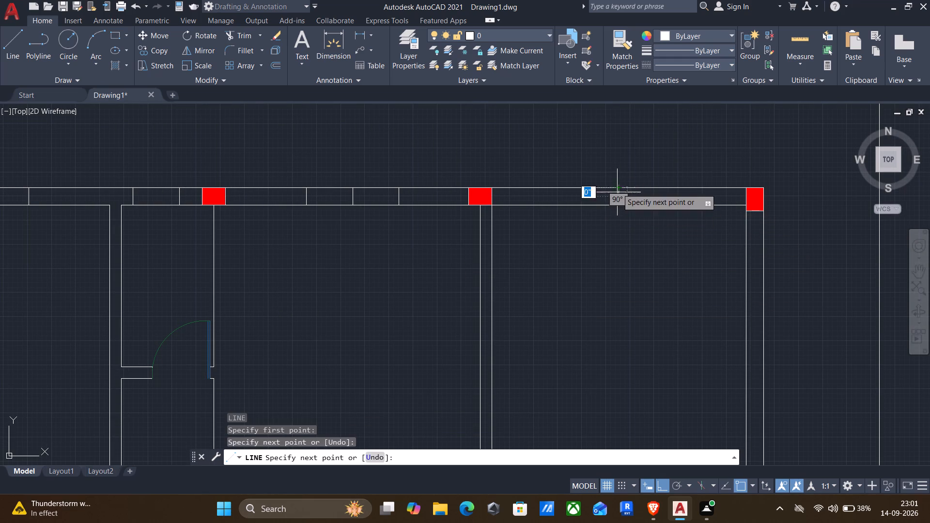
key(Return)
Draw a line across the thickness of the northeast room's east wall at the midpoint of its inner face.
scroll(624, 260, down, 1)
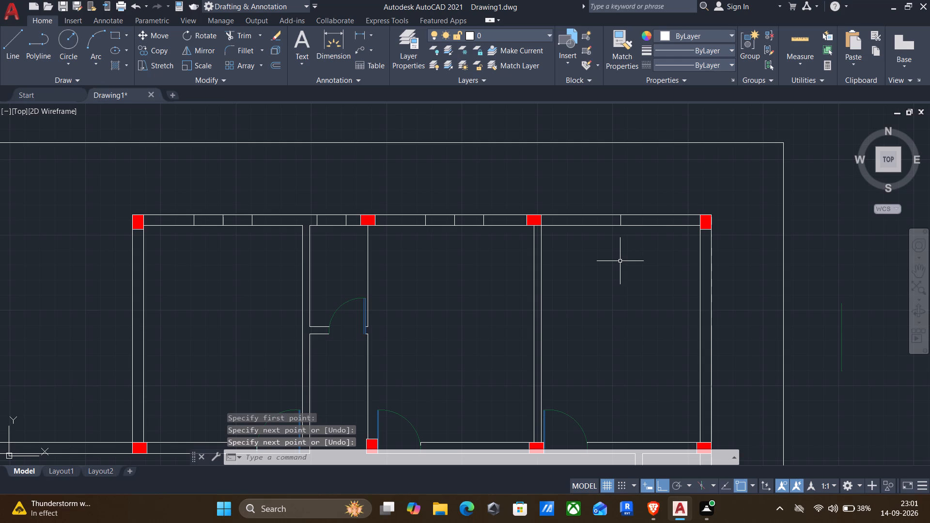
middle_drag(629, 276, 511, 283)
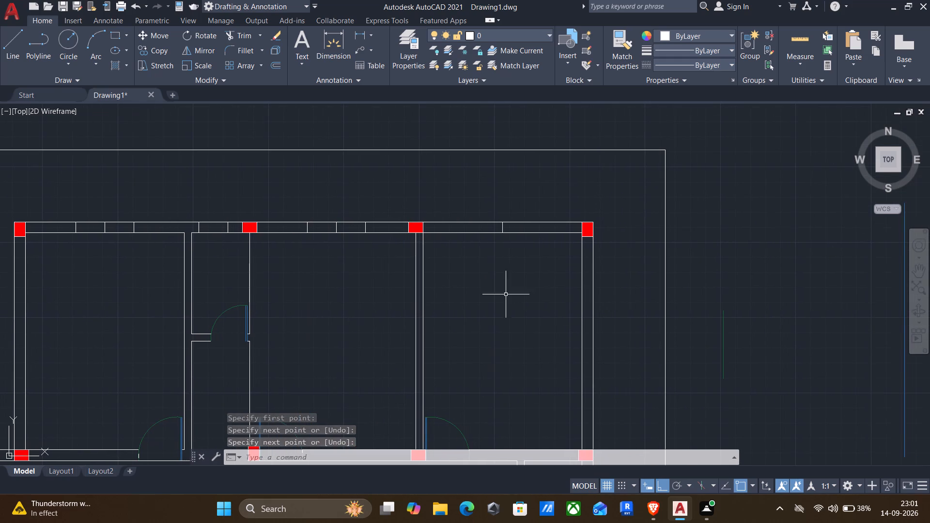
middle_drag(506, 330, 459, 193)
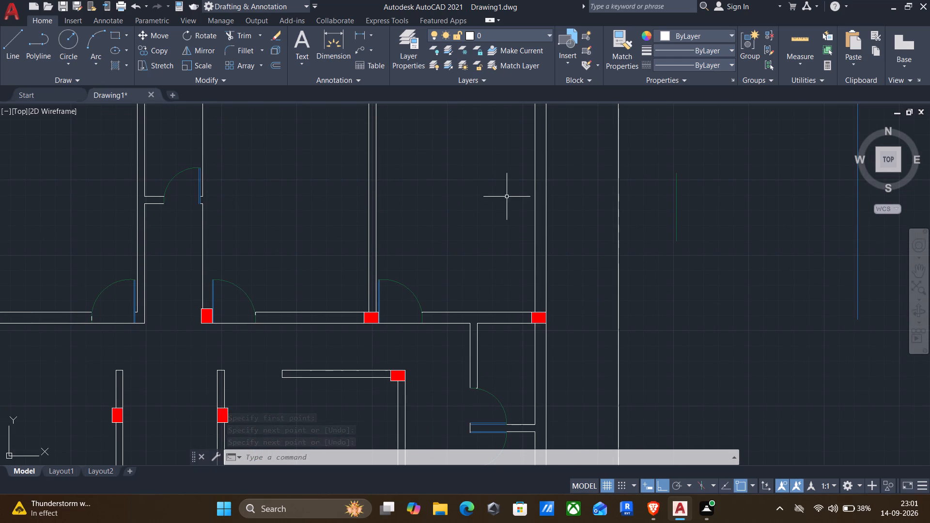
middle_drag(506, 198, 478, 201)
key(l)
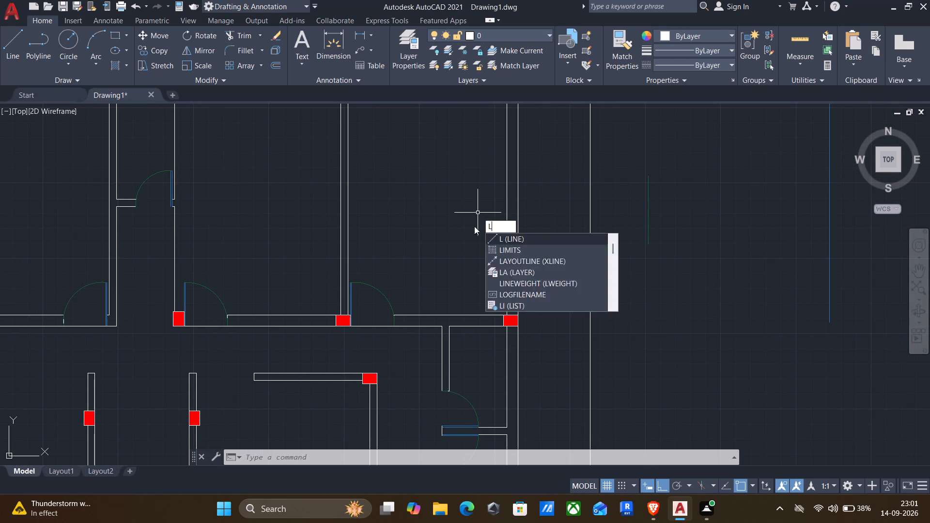
key(Return)
middle_drag(496, 154, 468, 189)
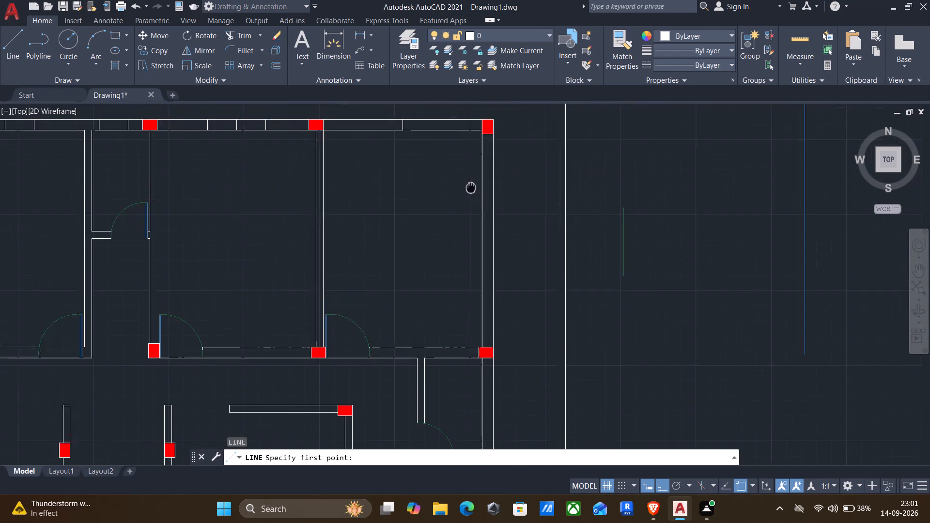
middle_drag(468, 189, 455, 237)
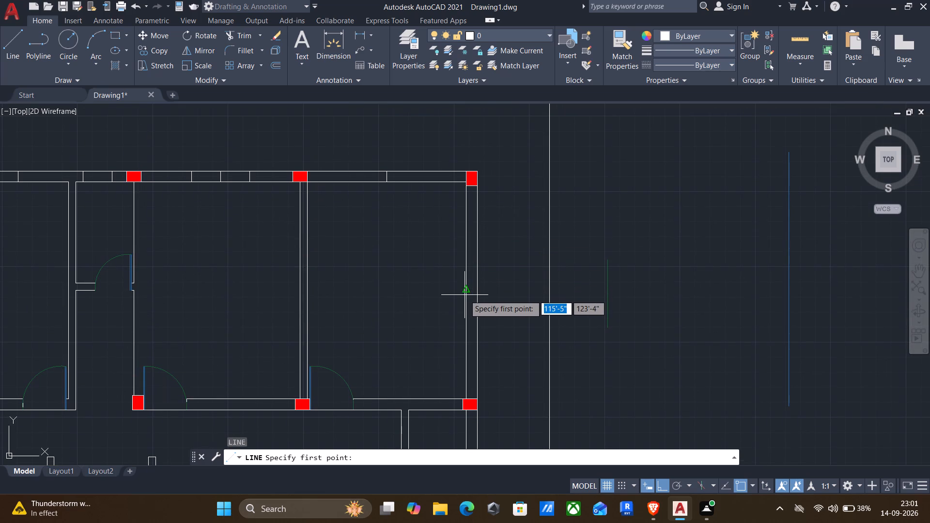
click(466, 293)
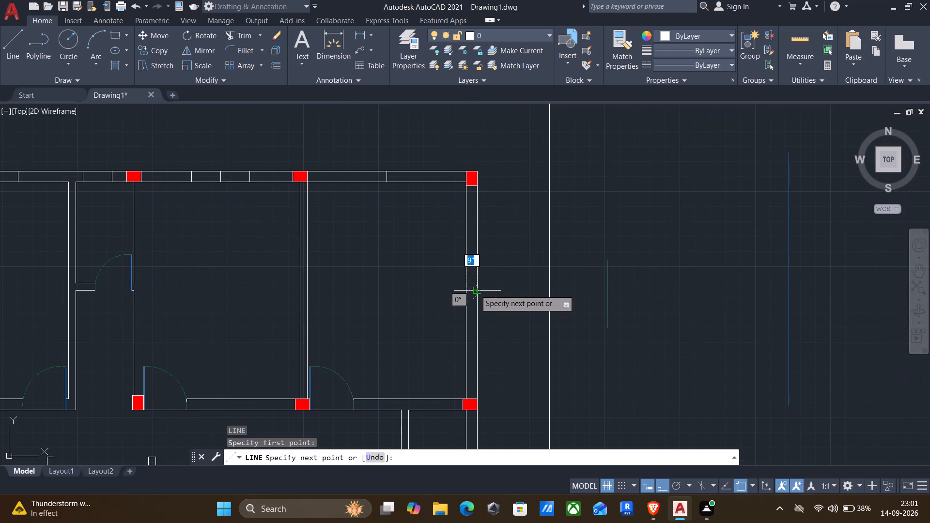
scroll(475, 290, up, 2)
click(473, 291)
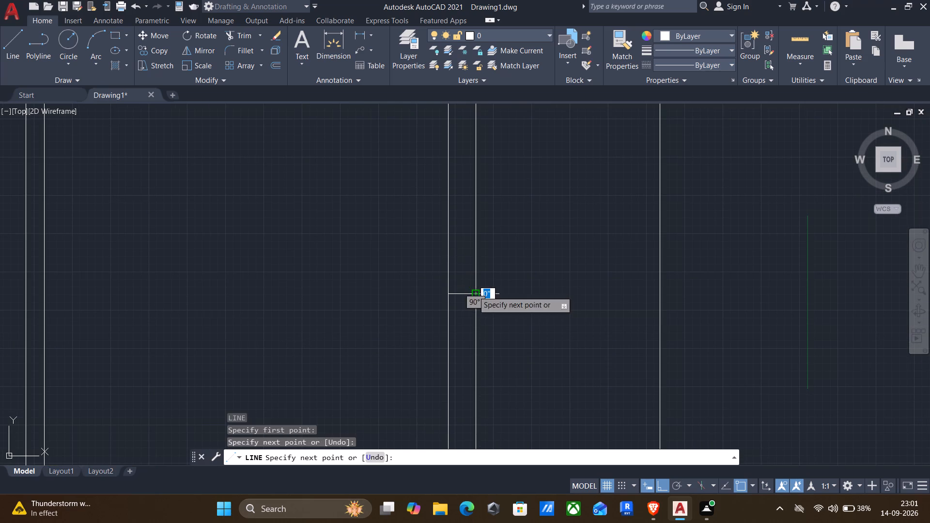
key(Return)
Draw a line across the east wall of the upper small room south of the northeast room, at its inner face's midpoint.
scroll(421, 323, down, 2)
middle_drag(397, 331, 421, 229)
scroll(411, 288, down, 1)
middle_drag(419, 330, 416, 290)
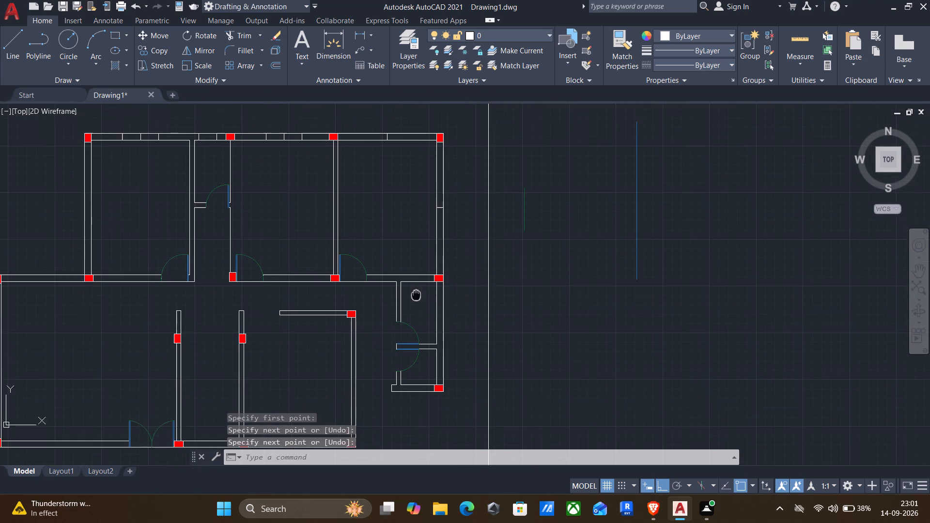
middle_drag(416, 290, 415, 283)
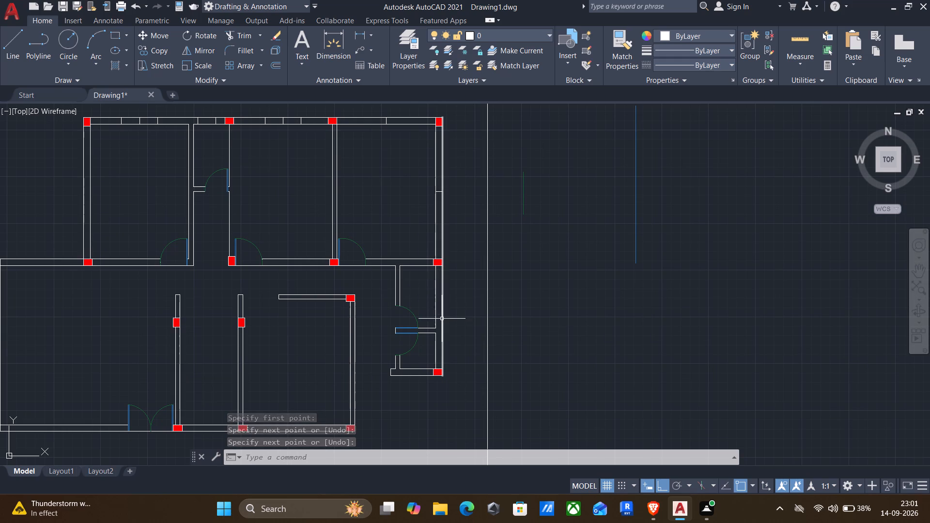
middle_drag(442, 322, 433, 289)
key(l)
key(Return)
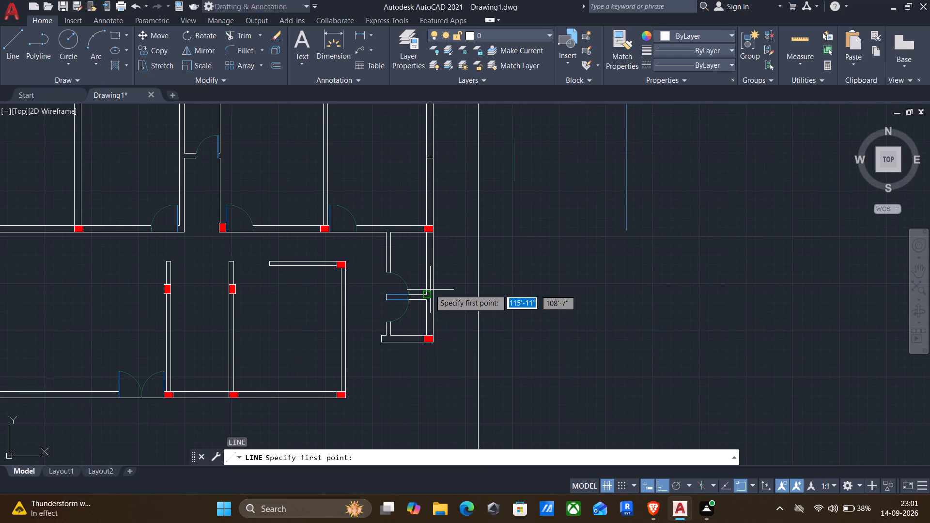
scroll(425, 279, up, 1)
click(424, 255)
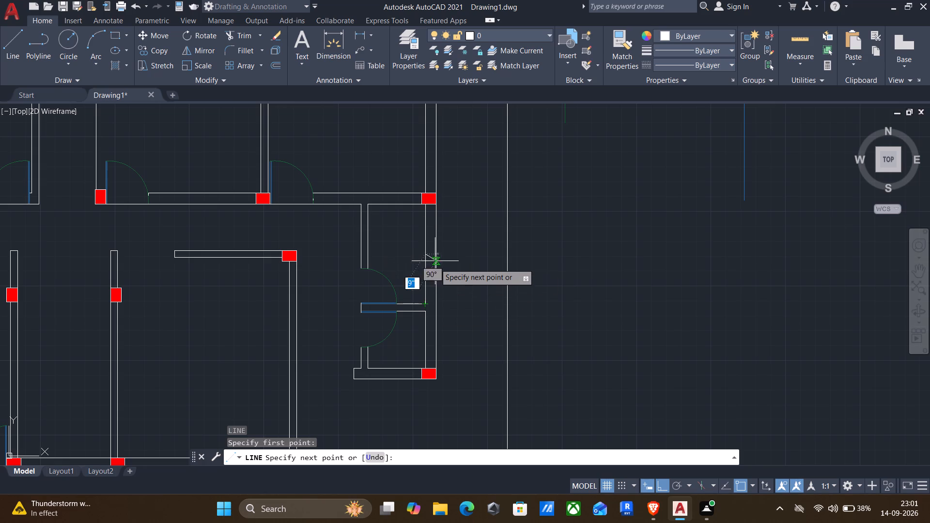
click(435, 252)
key(Return)
Draw a line across the east wall of the lower small room at the midpoint of its inner face.
key(Return)
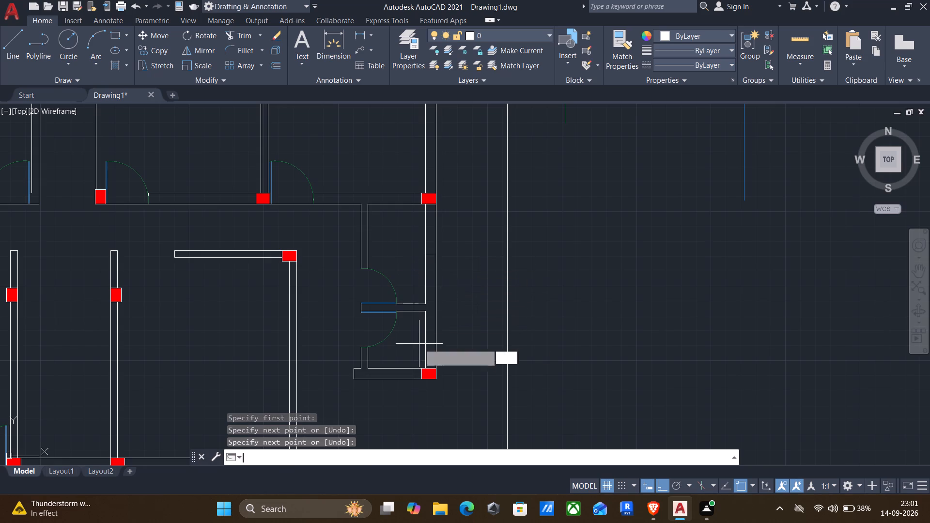
click(424, 343)
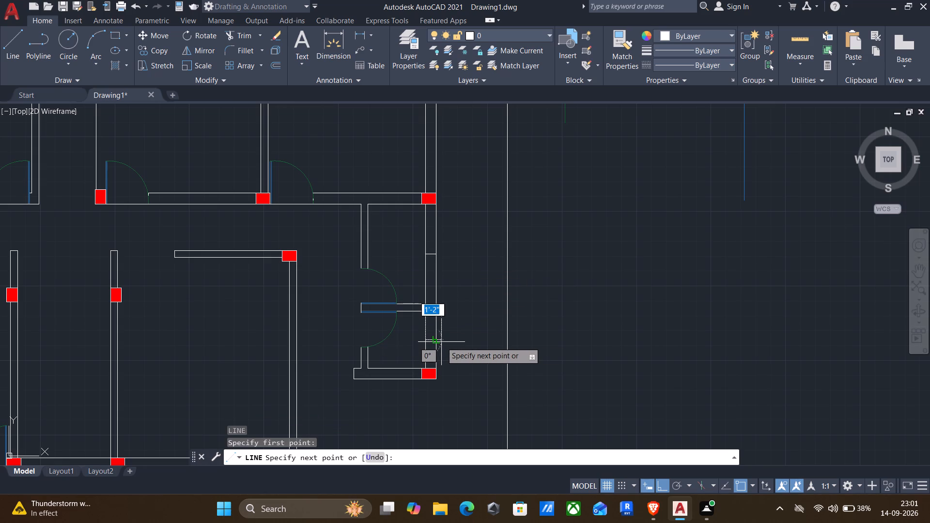
scroll(440, 342, up, 3)
click(417, 336)
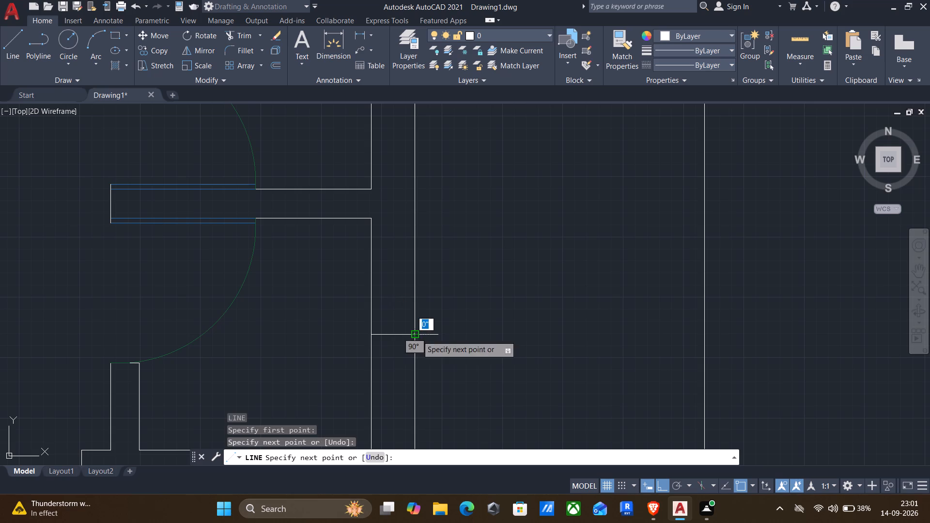
key(Return)
Offset the line across the lower small room's east wall 6" to the south.
key(o)
key(Return)
click(395, 336)
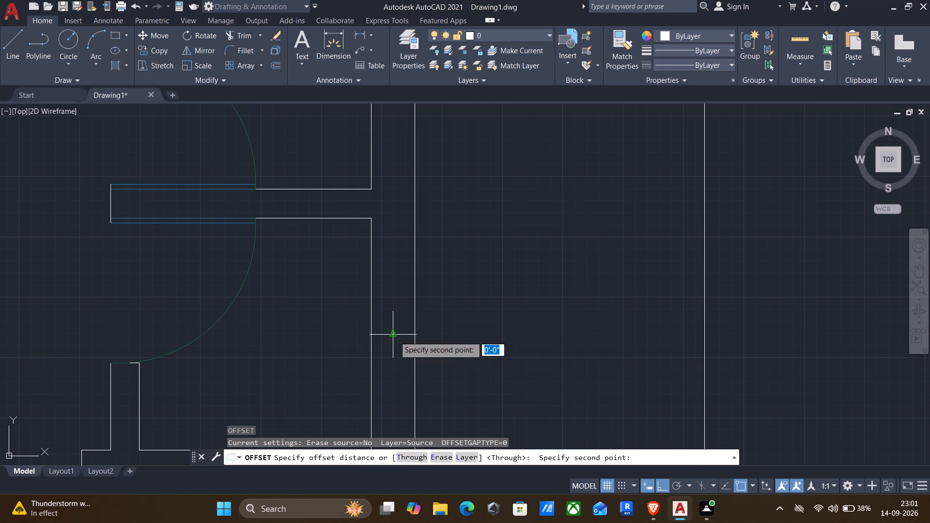
click(395, 362)
click(392, 334)
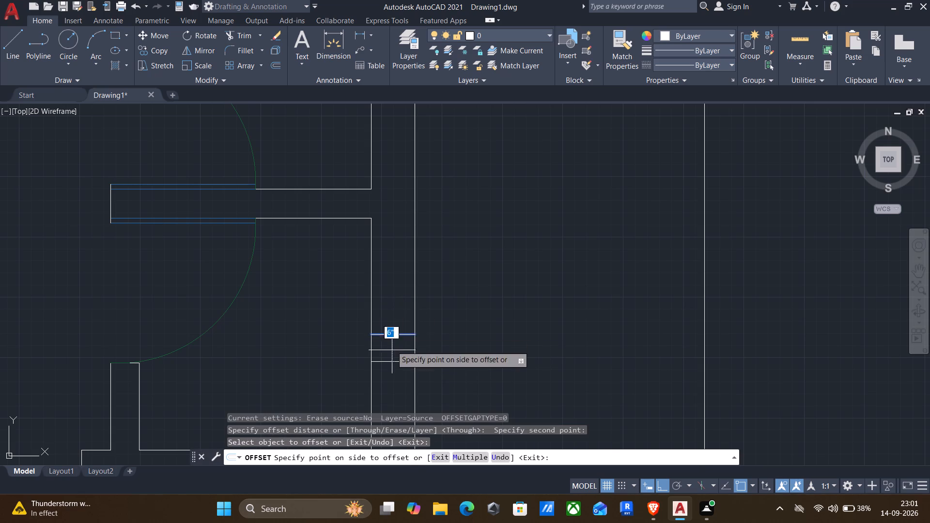
key(6)
key(shift+quotedbl)
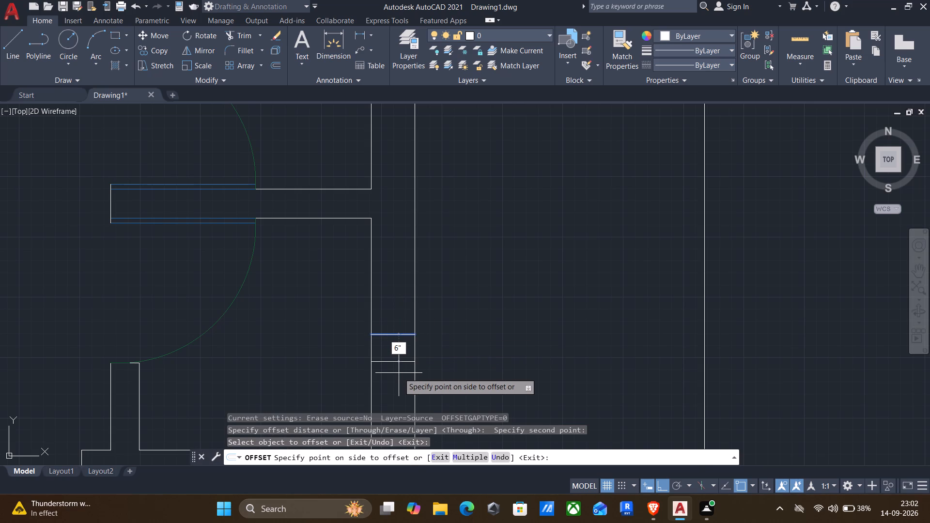
key(Return)
middle_drag(408, 374, 411, 321)
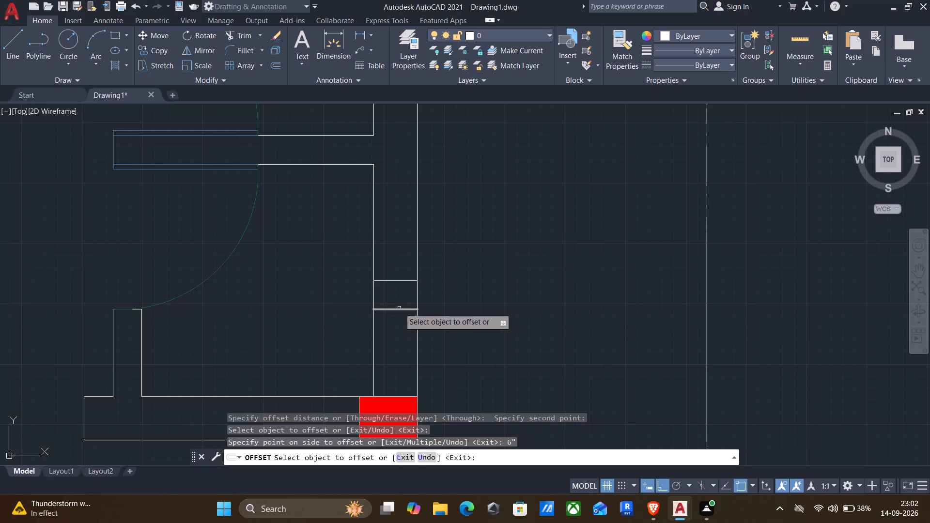
key(Escape)
Delete the original upper line across the lower small room's east wall.
click(403, 286)
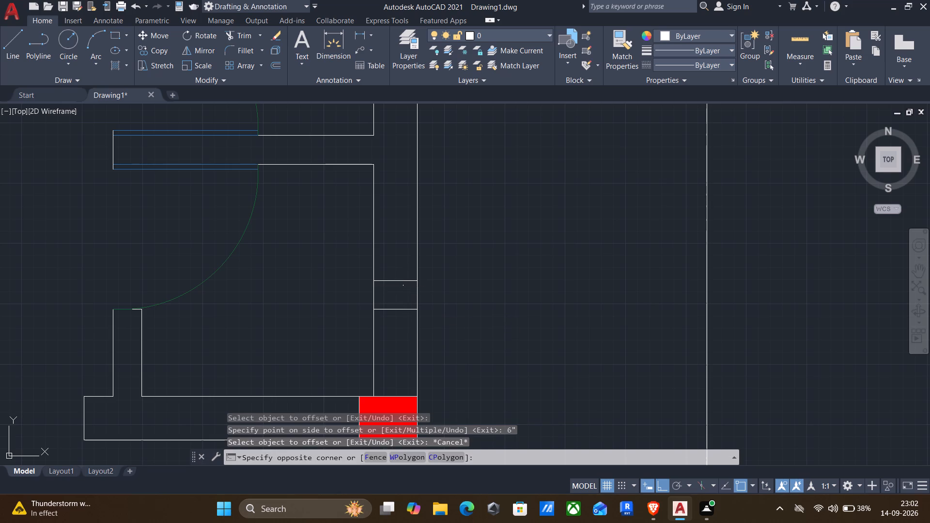
click(393, 267)
key(Delete)
Draw a line across the thickness of the southeast room's south wall at the midpoint of its inner face.
scroll(406, 294, down, 2)
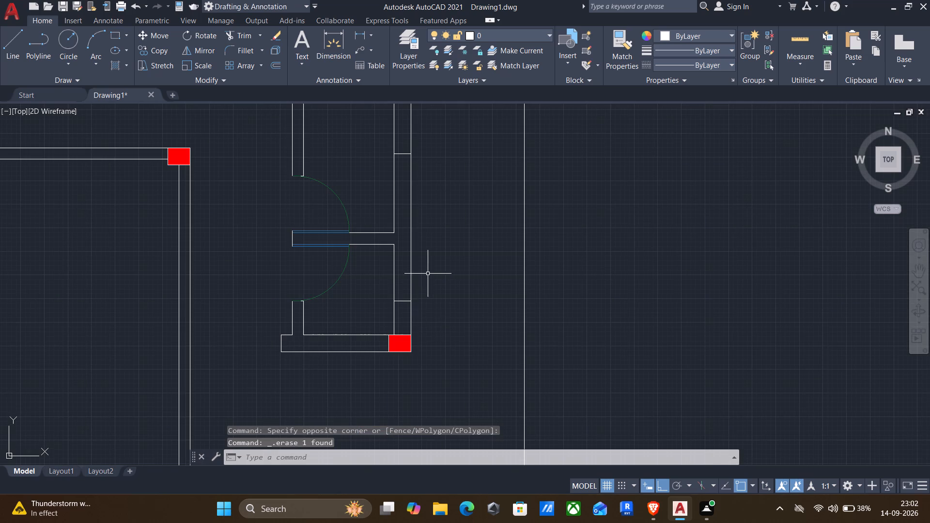
scroll(427, 277, down, 2)
middle_drag(462, 308, 411, 312)
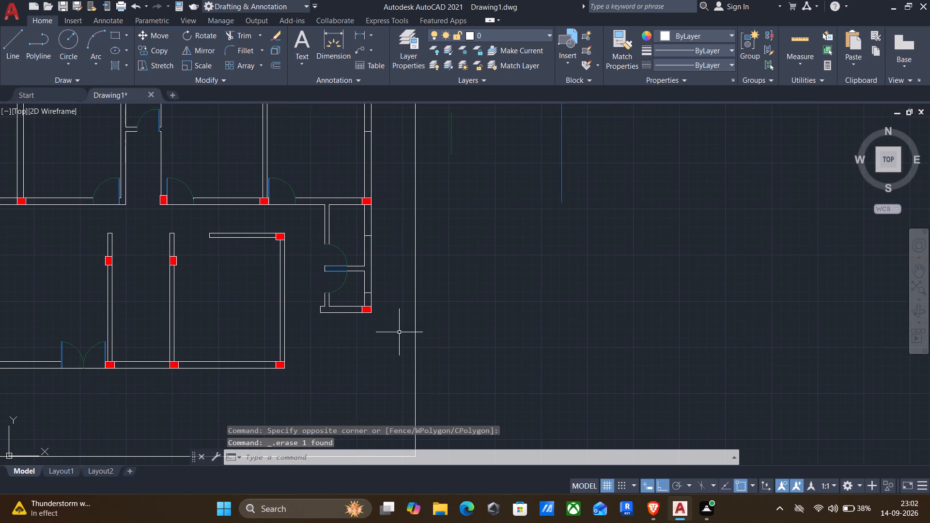
middle_drag(397, 337, 491, 314)
scroll(491, 313, up, 1)
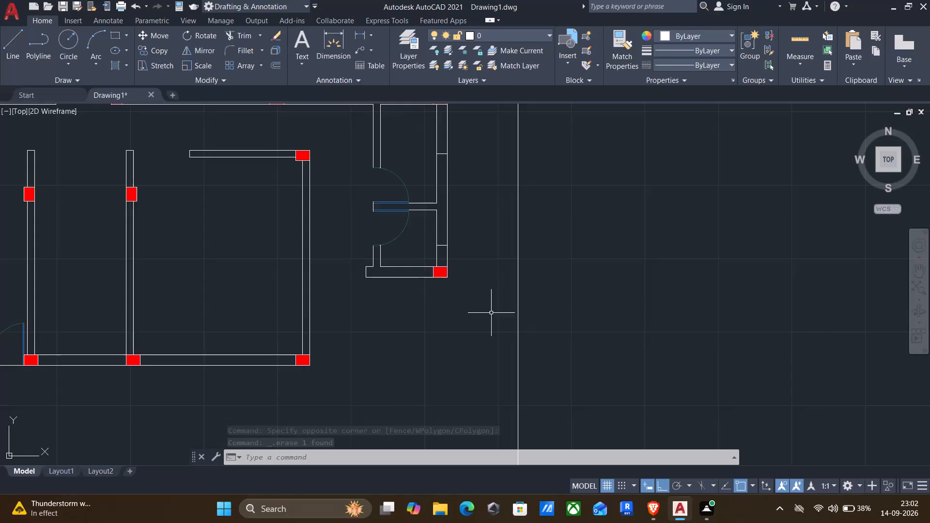
key(l)
key(Return)
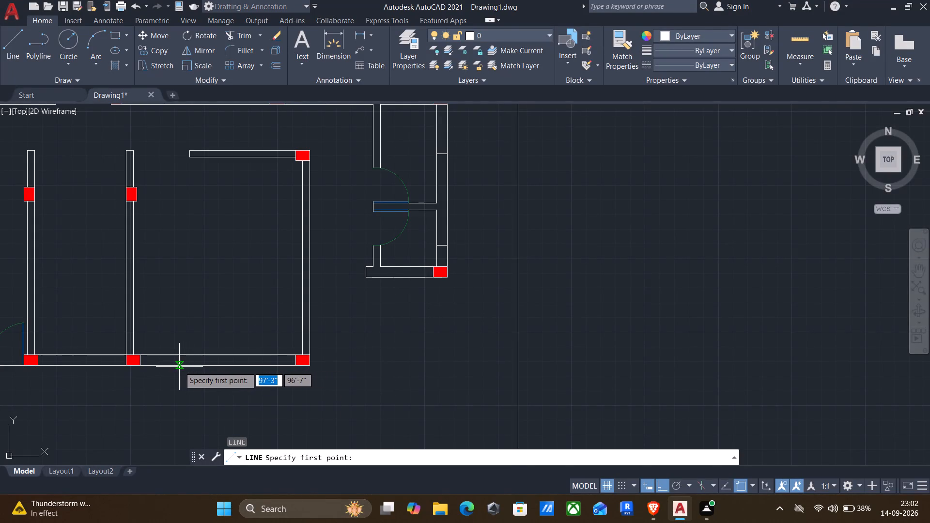
click(216, 354)
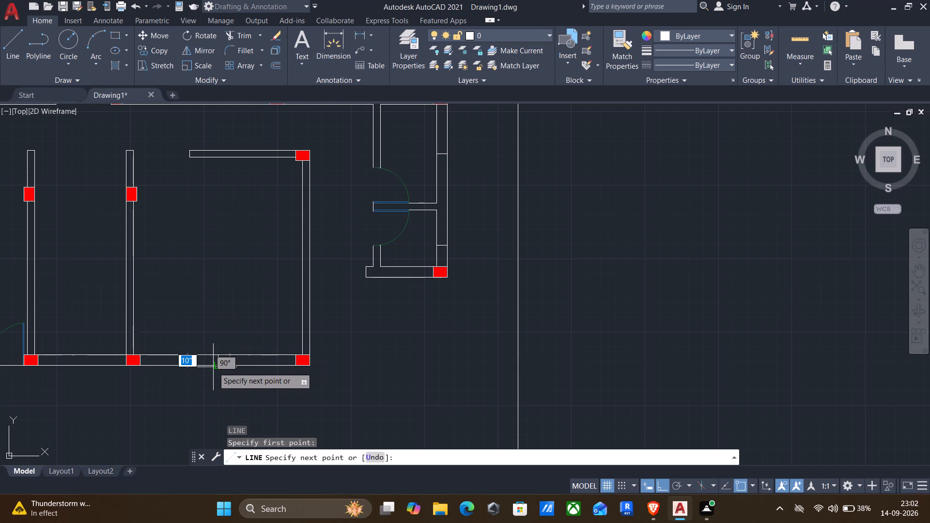
scroll(223, 367, up, 2)
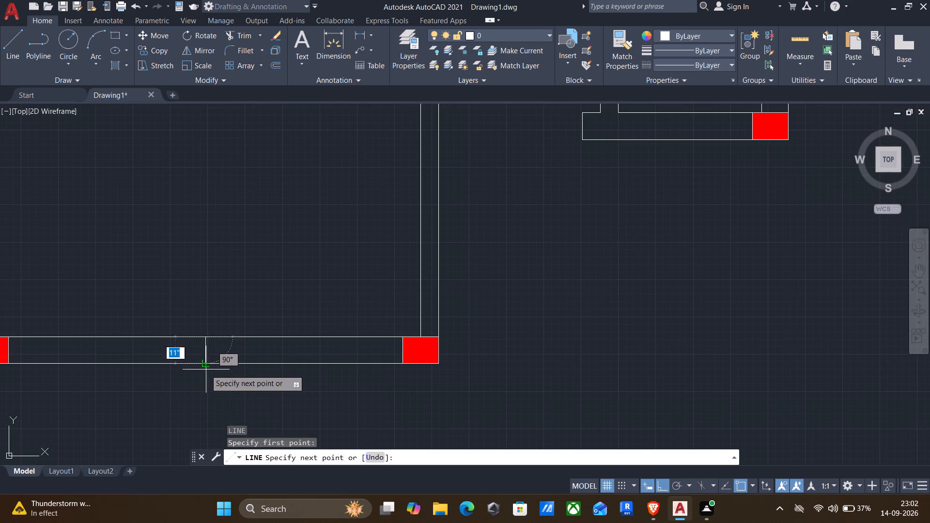
click(207, 367)
key(Return)
Draw a line across the thickness of the large southwest room's west wall at the midpoint of its inner face.
scroll(212, 367, down, 2)
middle_drag(279, 388, 421, 299)
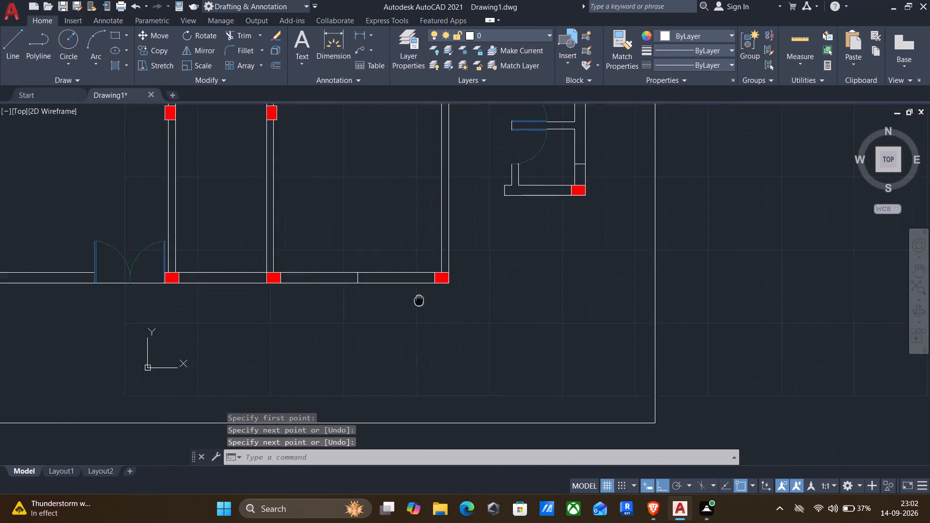
middle_drag(421, 299, 553, 285)
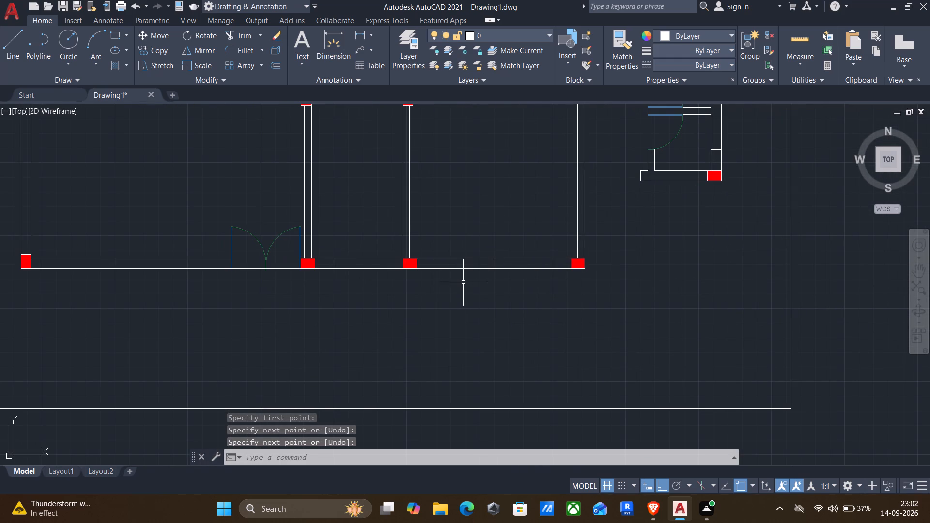
middle_drag(354, 318, 421, 309)
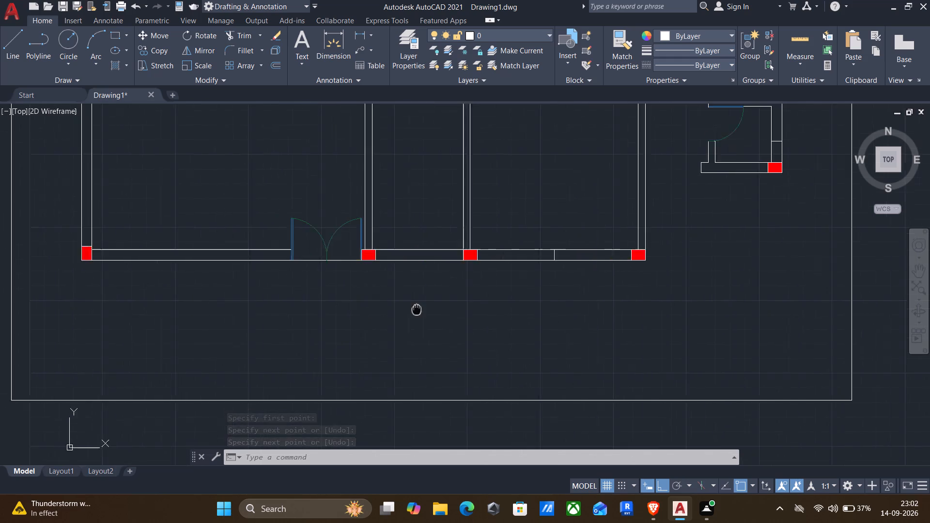
middle_drag(421, 309, 752, 386)
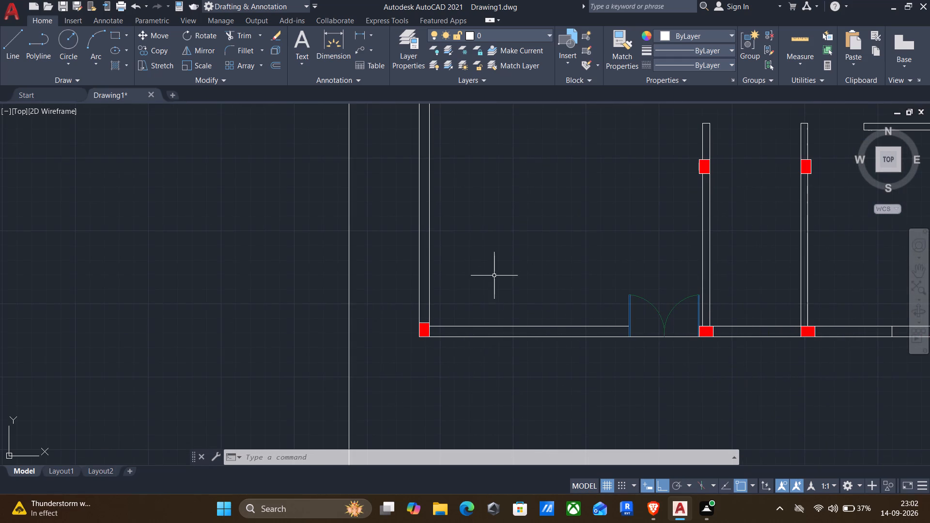
middle_drag(494, 268, 523, 371)
key(l)
key(Return)
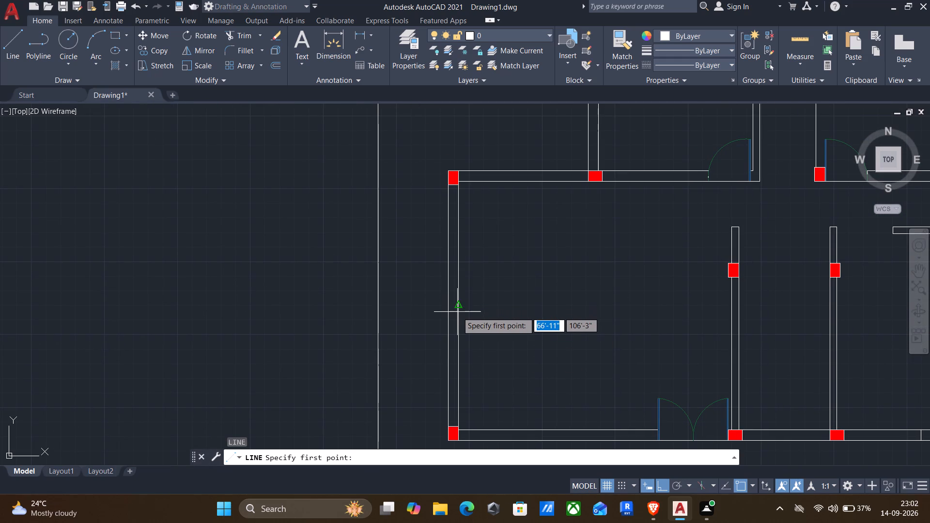
click(459, 304)
click(445, 304)
key(Return)
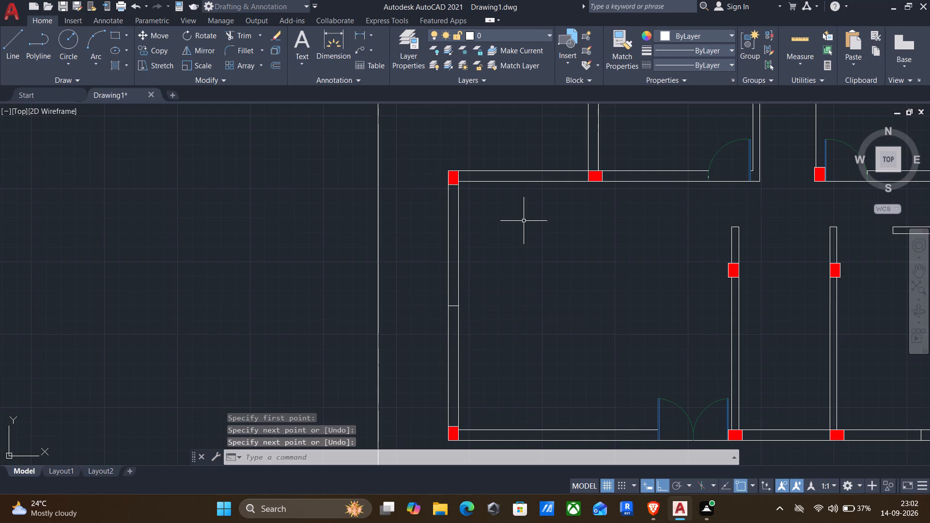
Draw a line across the southwest room's north wall, at the outer face's midpoint between the corner column and the next column.
key(Return)
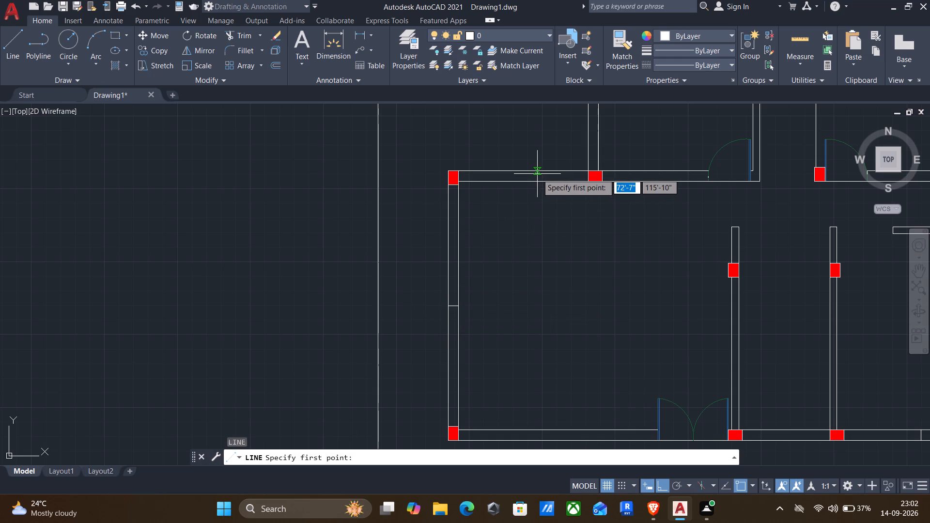
click(517, 169)
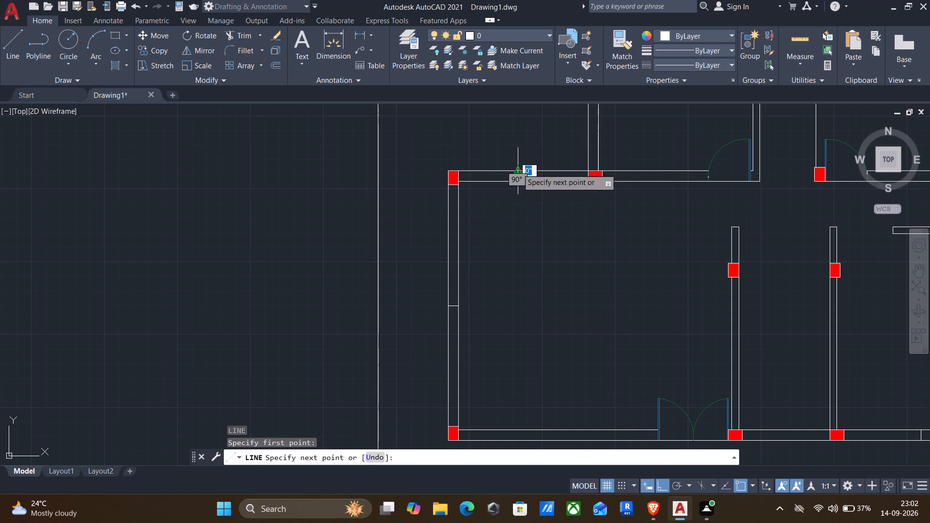
click(521, 186)
key(Return)
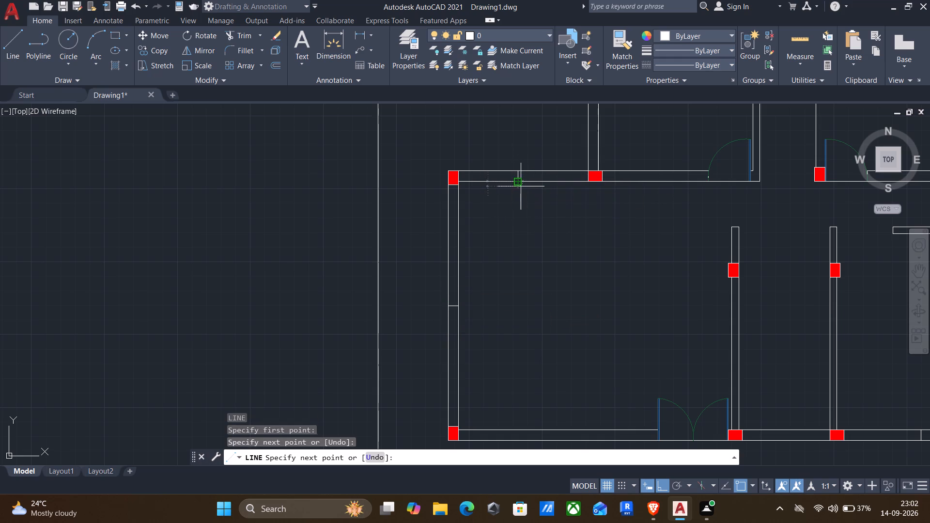
Draw a 4' horizontal line in cyan in the empty area west of the plot.
middle_drag(500, 252, 468, 275)
scroll(481, 277, down, 1)
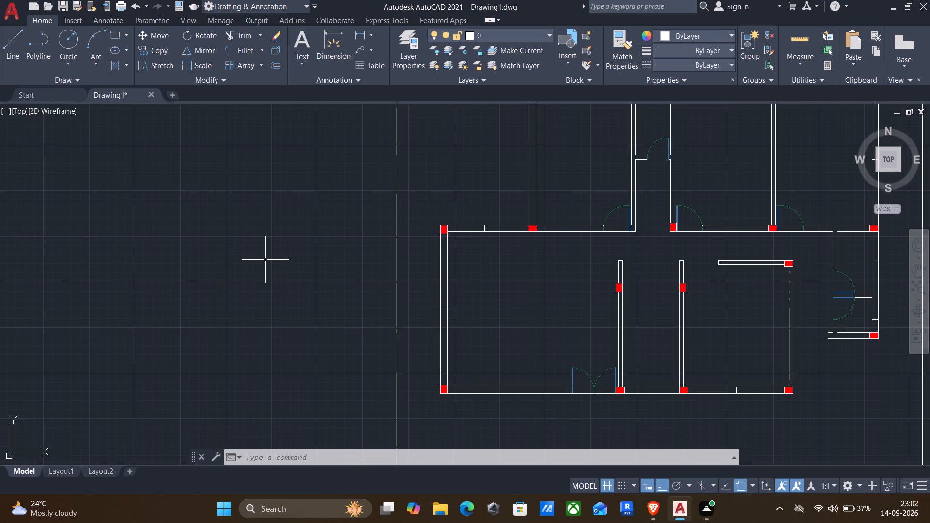
text(rec)
key(Escape)
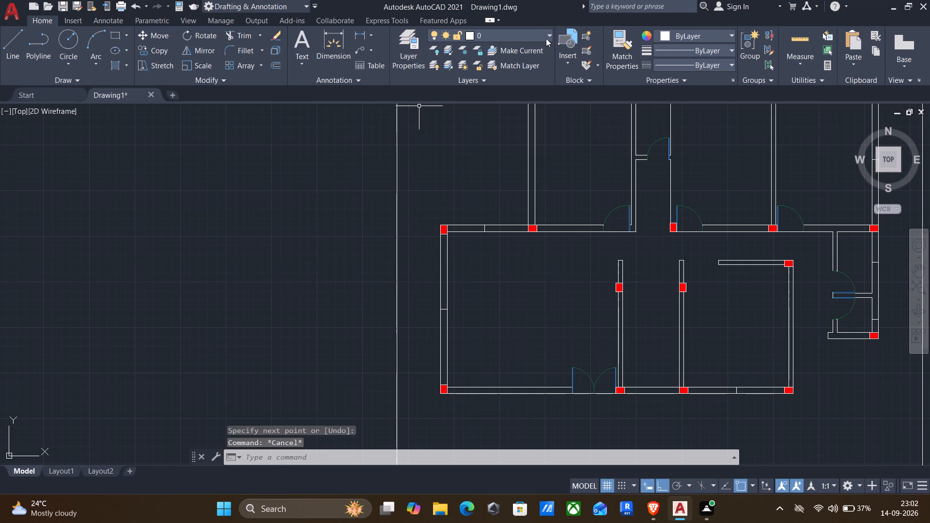
click(721, 35)
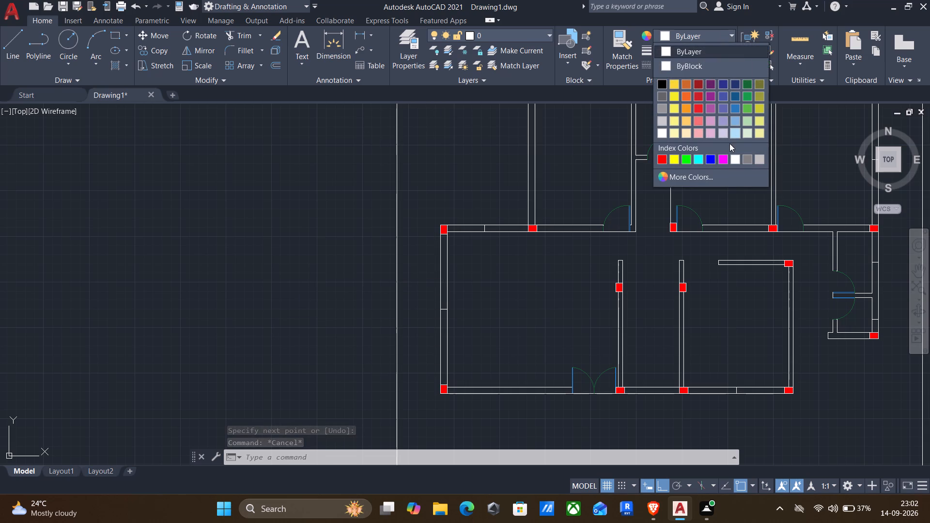
click(697, 158)
key(l)
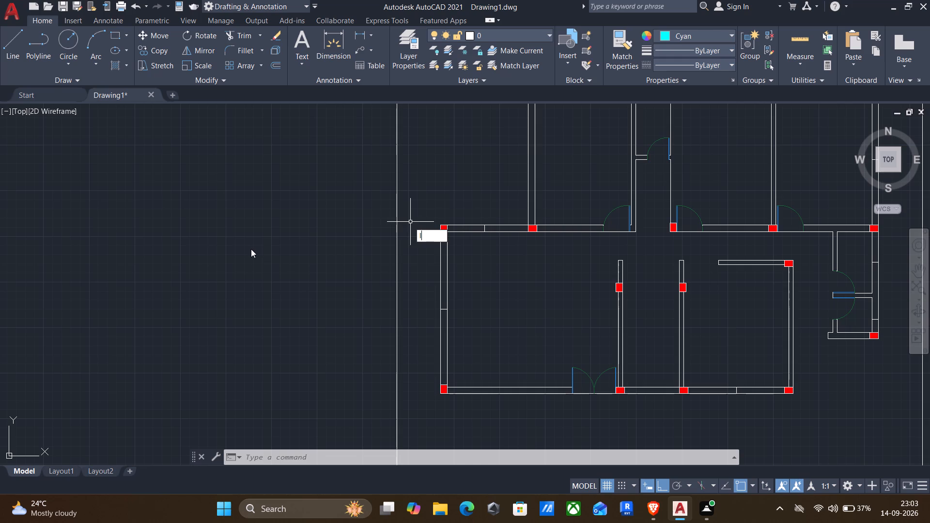
key(Return)
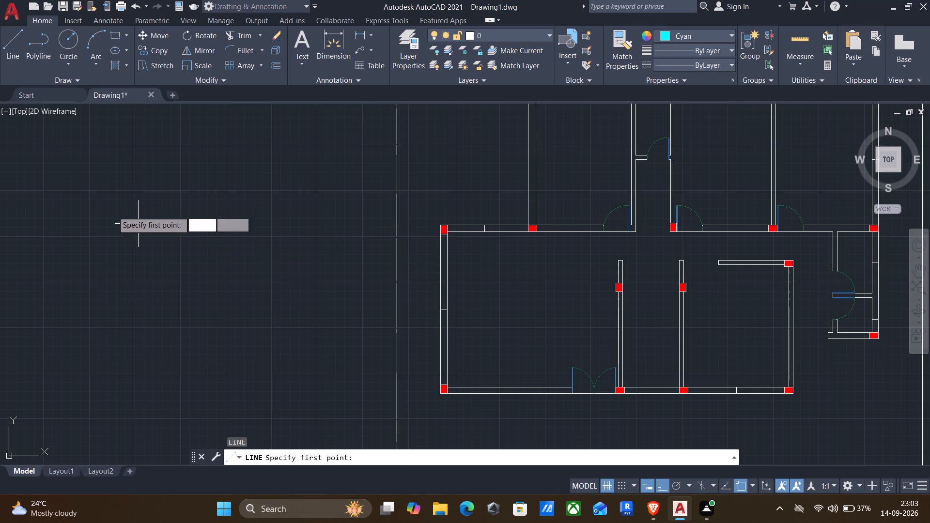
click(57, 183)
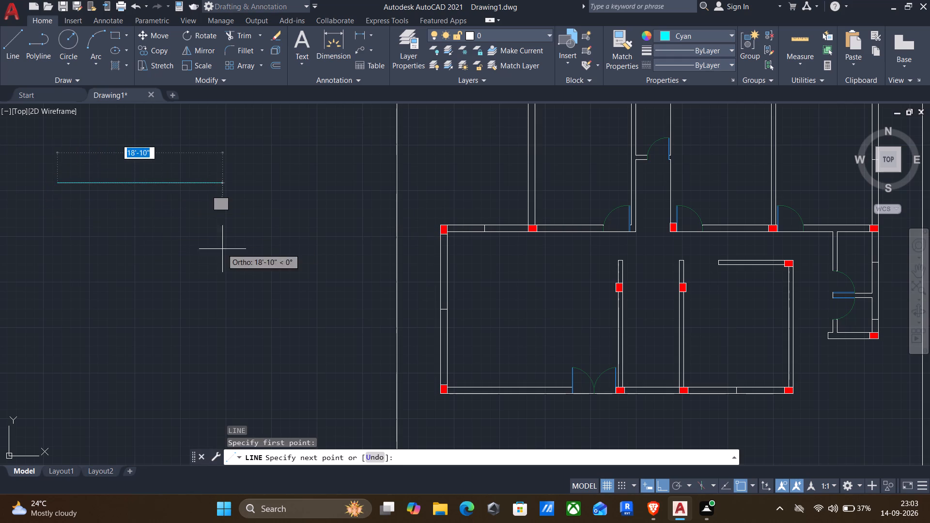
text(4')
key(Return)
key(Return)
Offset the 4' cyan line 9" to the south.
key(o)
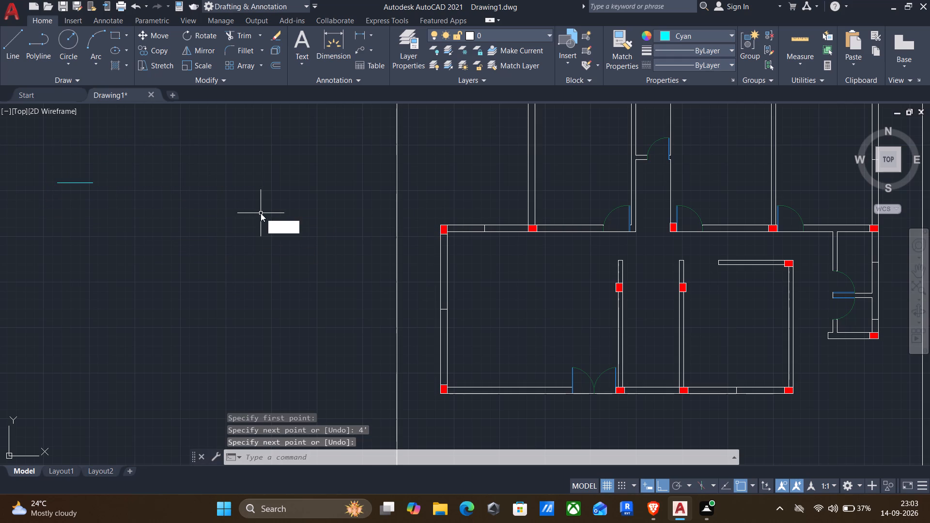
key(Return)
click(62, 179)
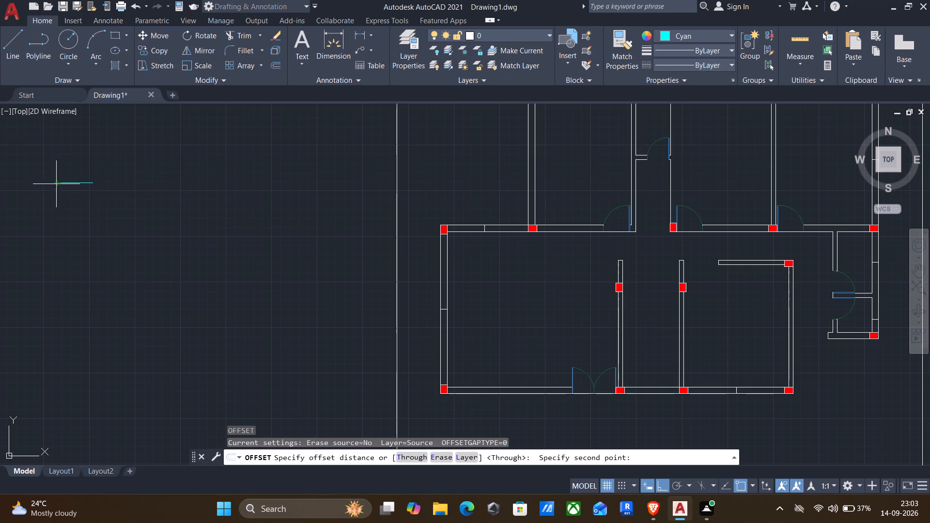
click(59, 201)
click(68, 184)
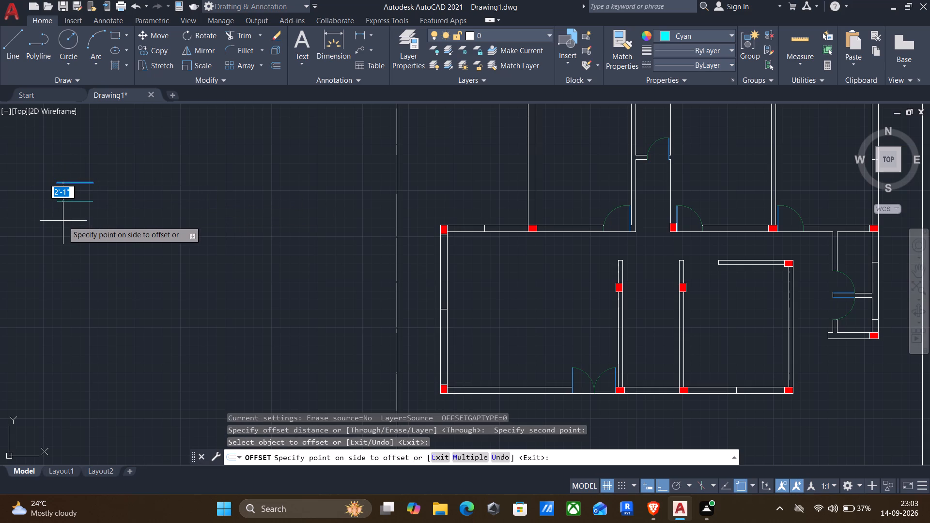
text(9")
key(Return)
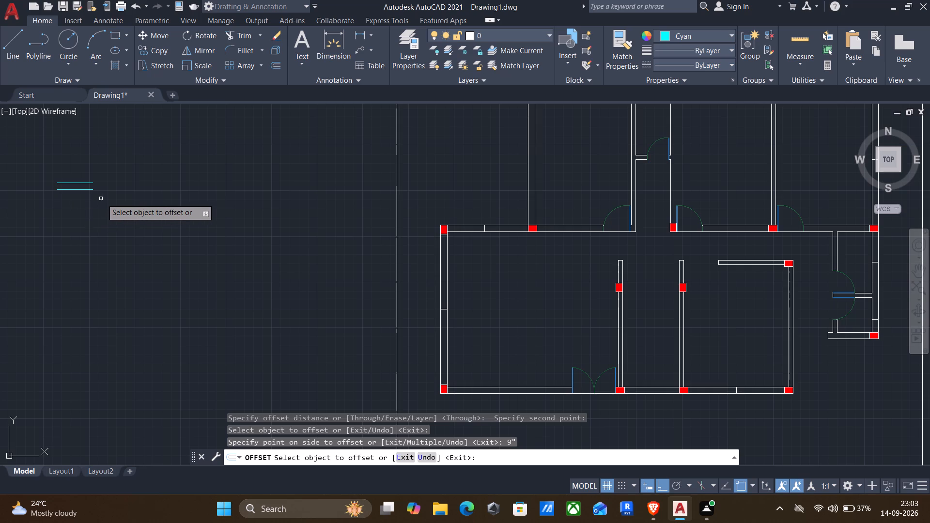
middle_drag(108, 197, 187, 188)
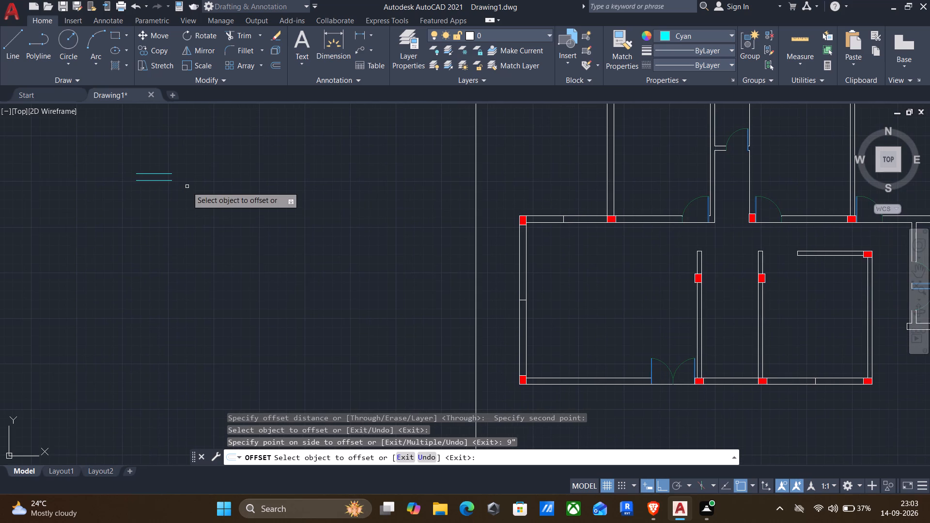
key(l)
key(Return)
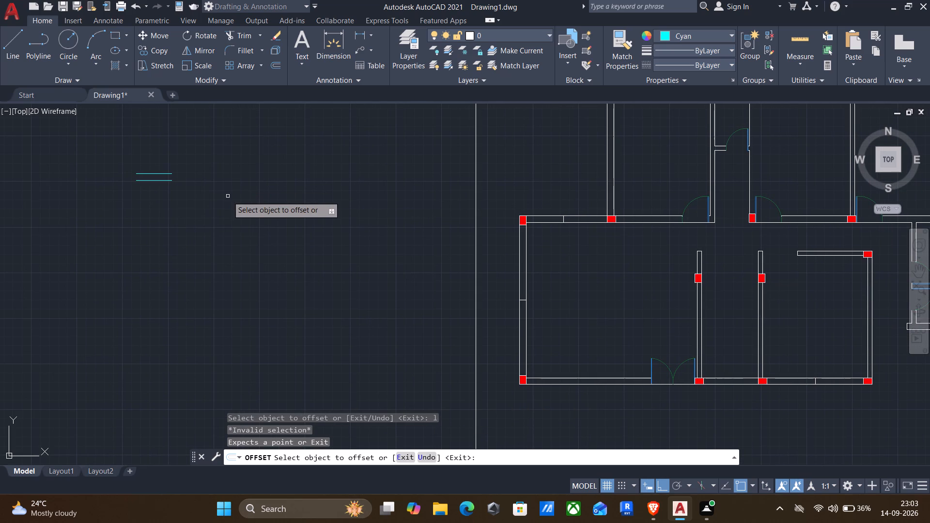
key(Escape)
Draw a 2' horizontal cyan line in the empty area east of the 4' pair.
key(l)
key(Return)
click(247, 196)
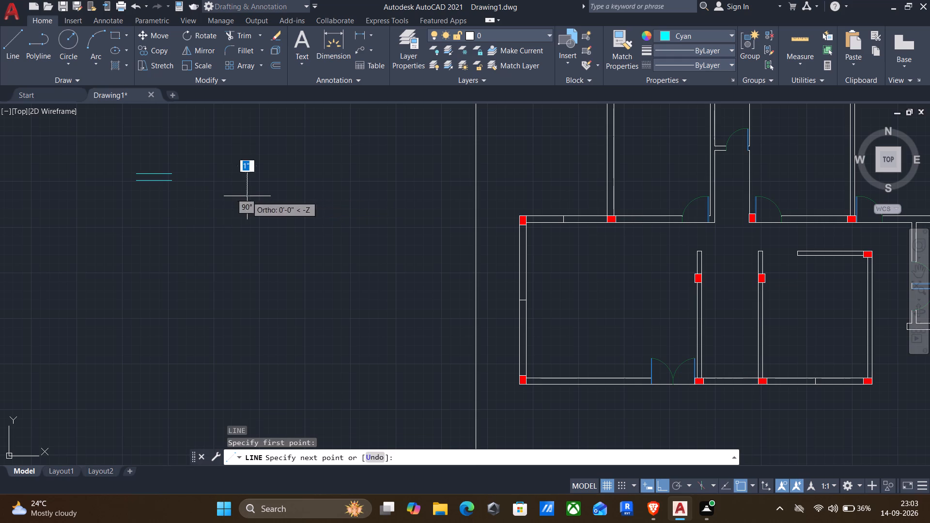
text(2')
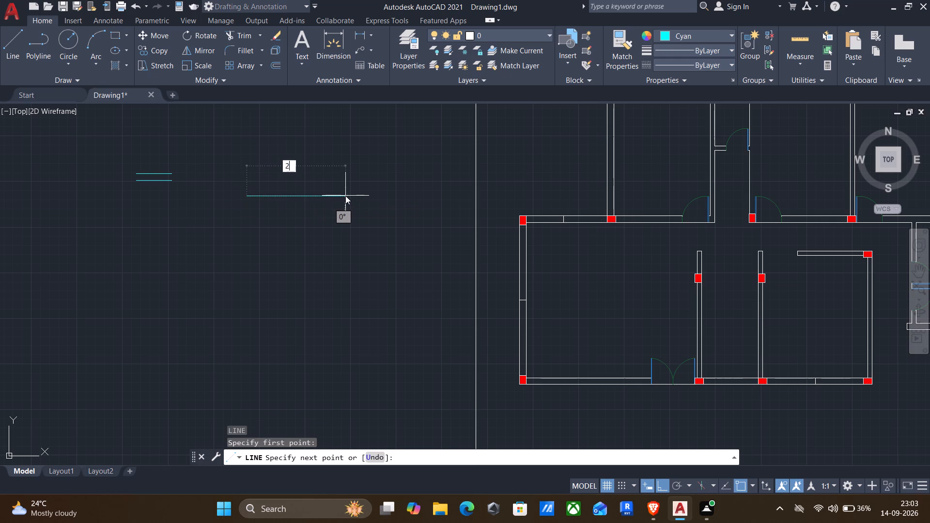
key(Return)
key(Return)
key(Return)
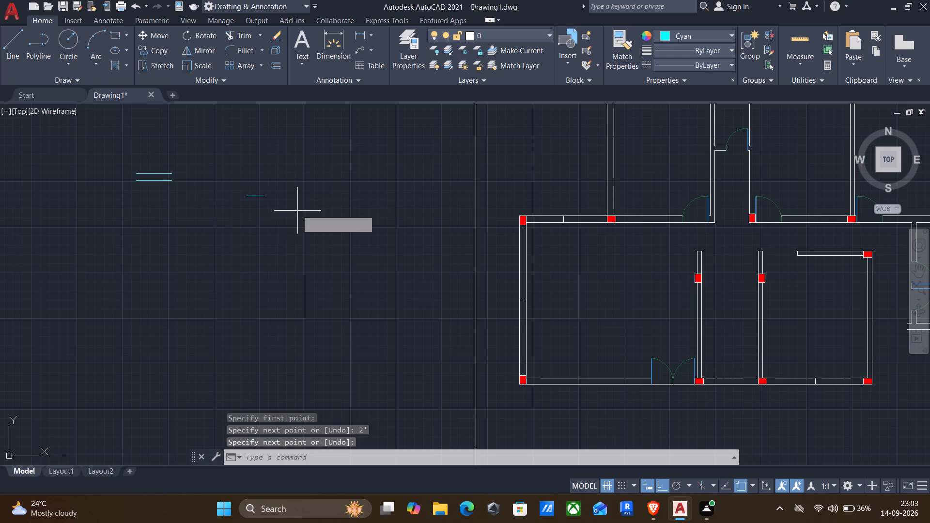
Close the 2' cyan line into a 2' by 9" rectangle by drawing its east, south and west sides.
scroll(260, 202, up, 2)
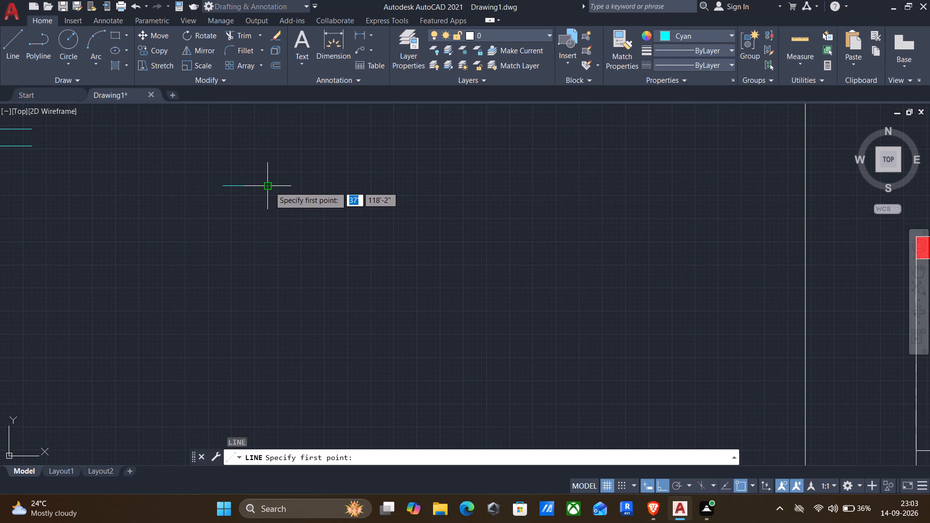
click(269, 186)
text(9")
key(Return)
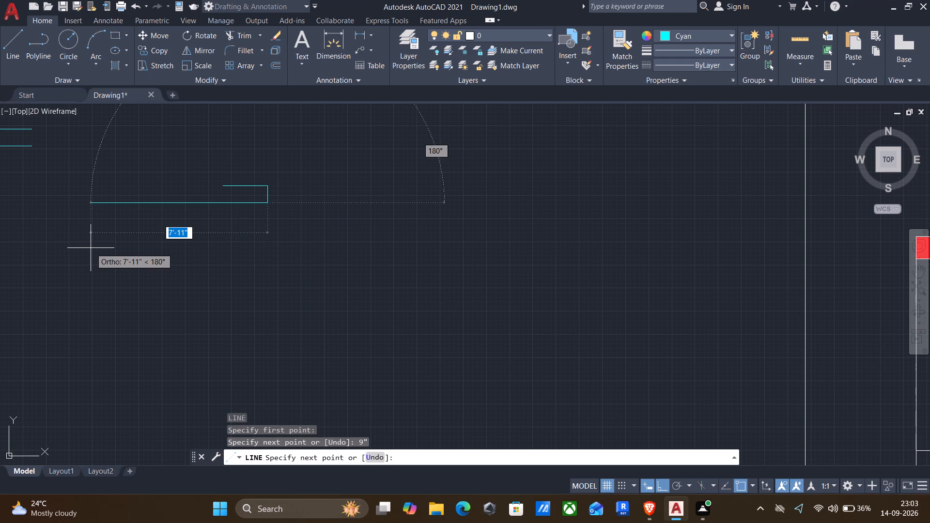
text(2')
key(Return)
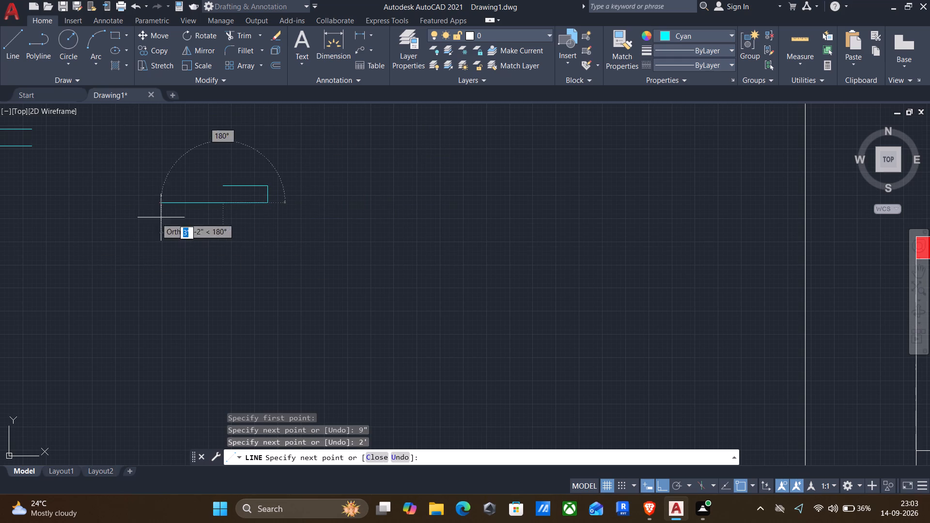
click(225, 183)
key(Return)
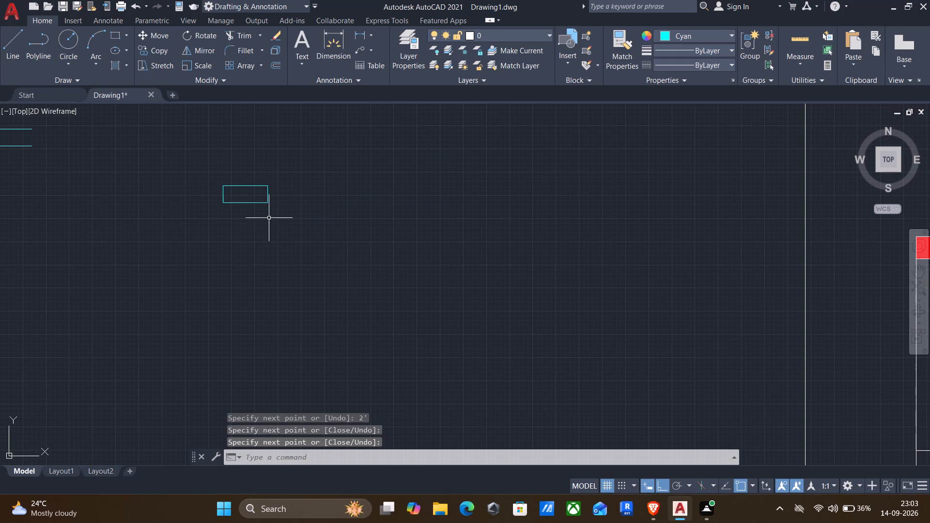
Draw lines joining the east ends and the west ends of the 4' cyan pair to close it into a rectangle.
scroll(363, 229, up, 1)
scroll(372, 229, down, 1)
scroll(251, 217, down, 1)
middle_drag(249, 219, 279, 246)
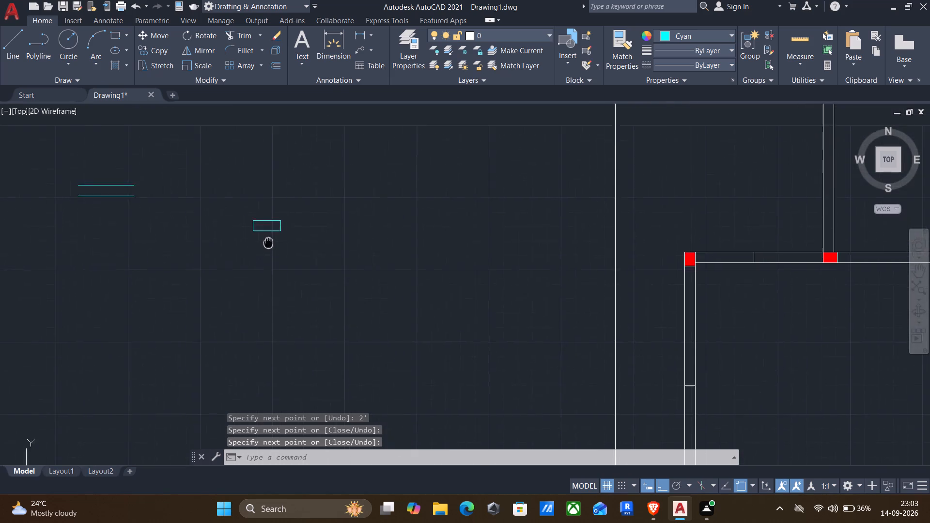
middle_drag(279, 246, 500, 283)
scroll(366, 229, up, 3)
key(Return)
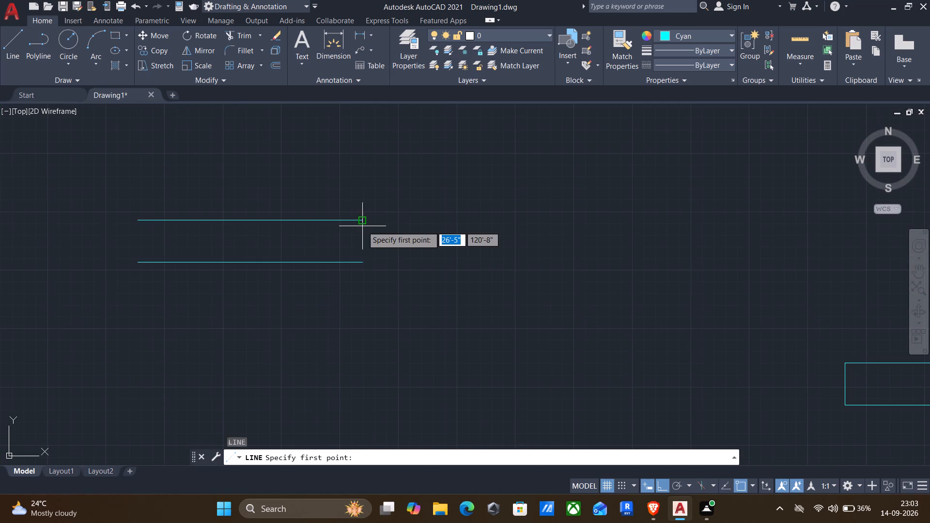
click(362, 220)
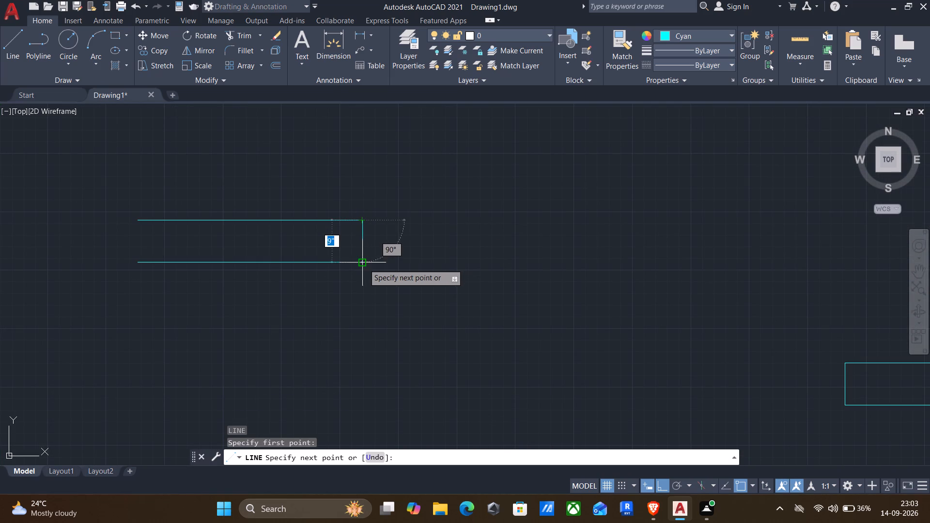
click(364, 264)
key(Return)
key(Return)
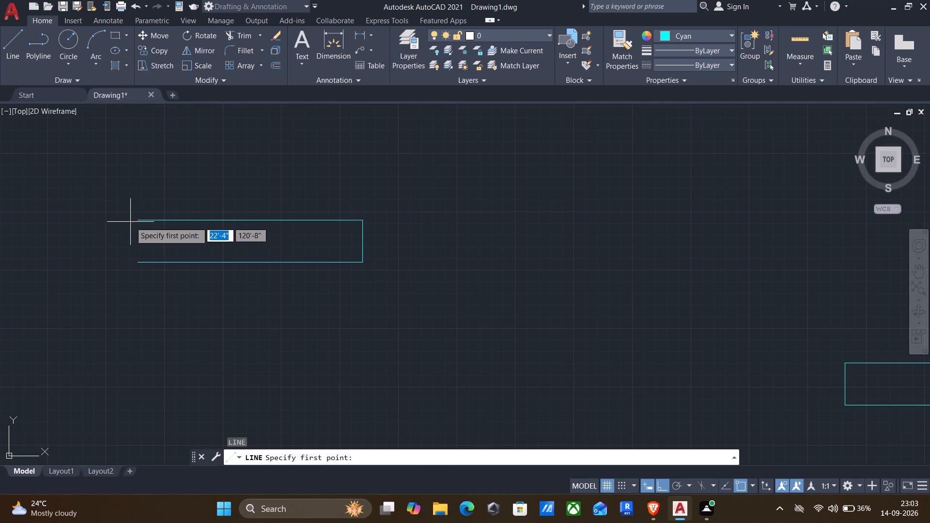
drag(136, 218, 132, 249)
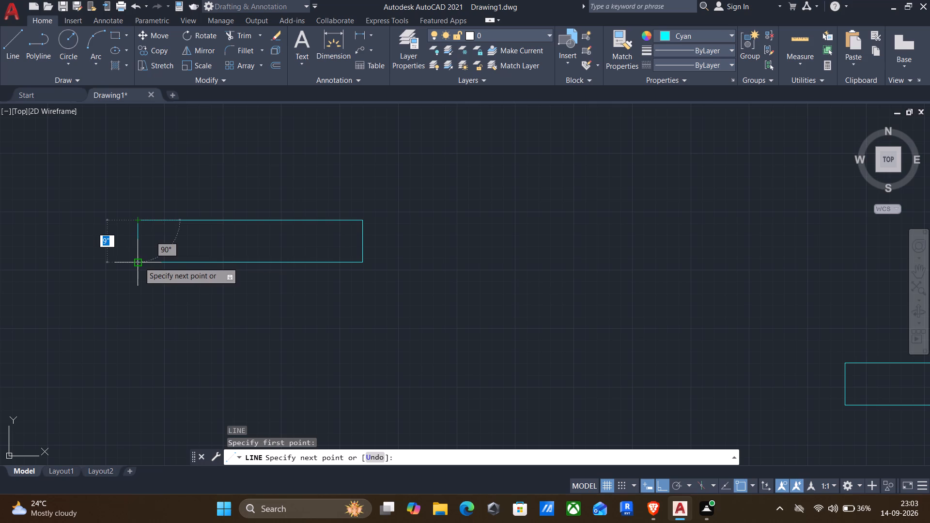
click(139, 262)
key(Return)
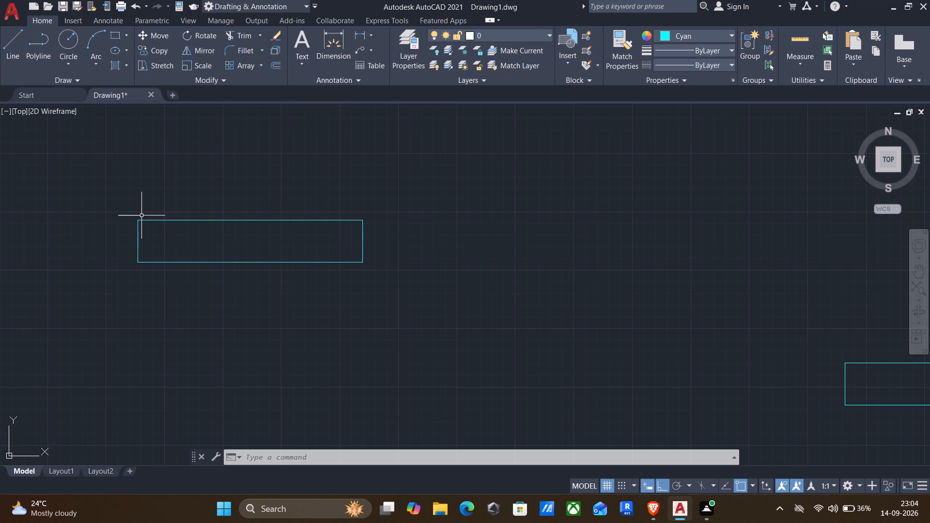
Set the current colour to blue and draw a line joining the midpoints of the 4' rectangle's short sides.
click(688, 32)
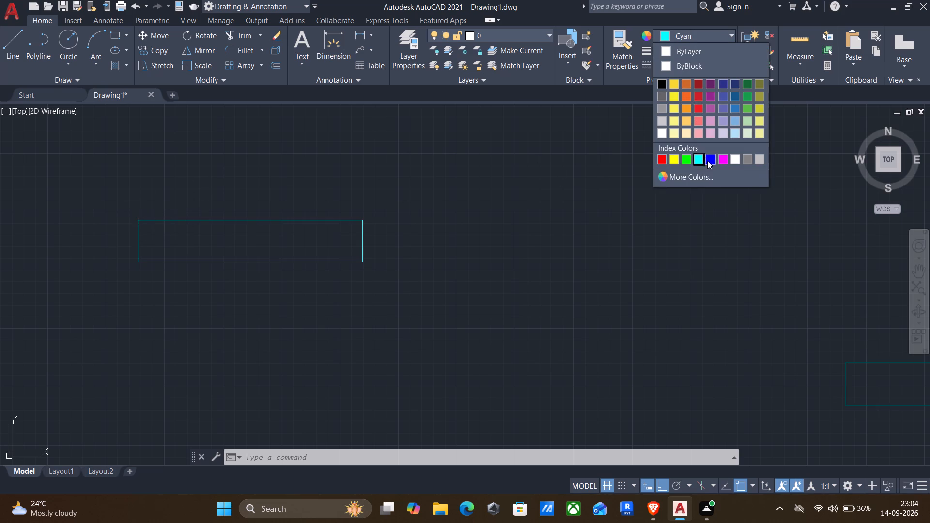
click(709, 160)
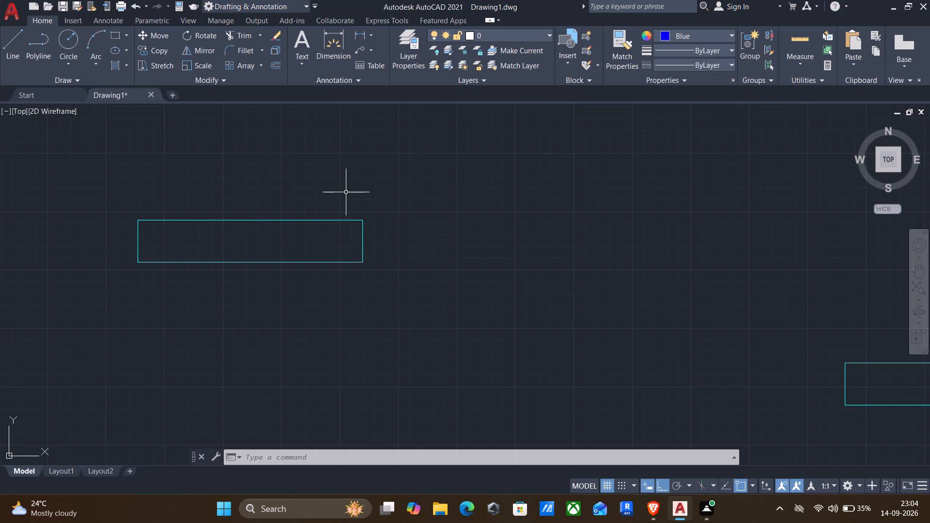
key(l)
key(Return)
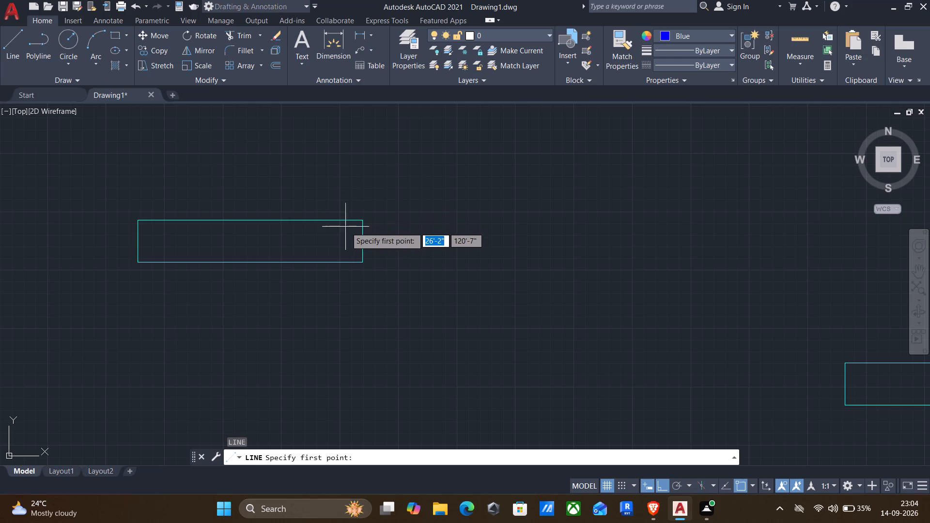
click(360, 243)
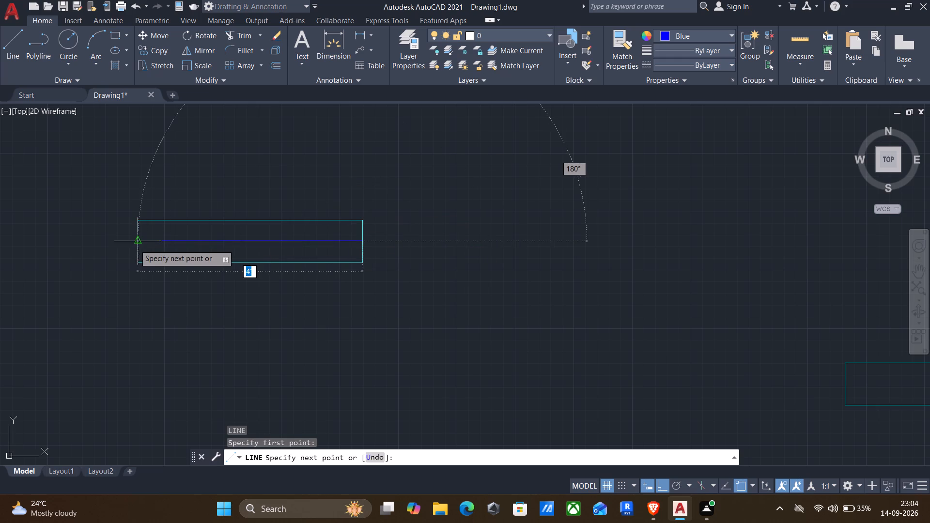
click(138, 244)
key(Return)
Offset the blue centre line of the 4' rectangle 1" to the north.
key(o)
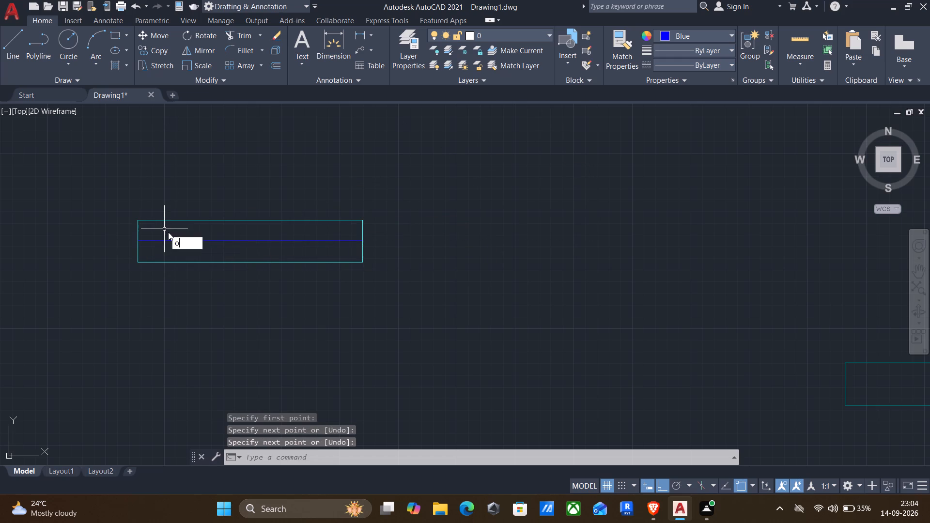
key(Return)
click(190, 236)
click(192, 201)
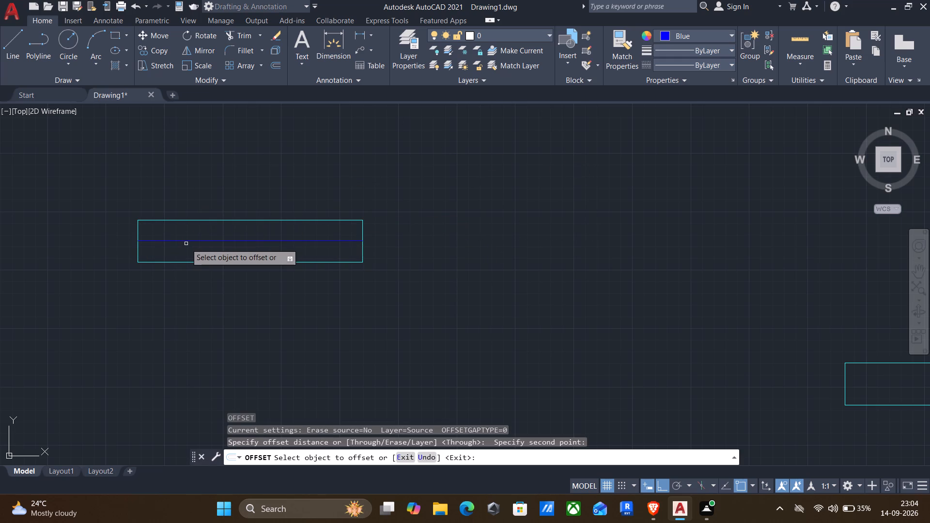
click(178, 242)
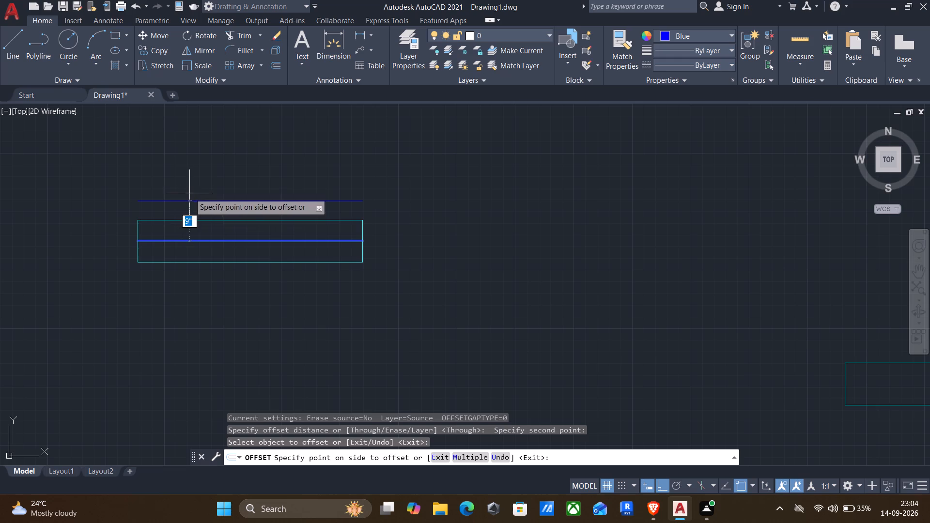
key(1)
key(shift+quotedbl)
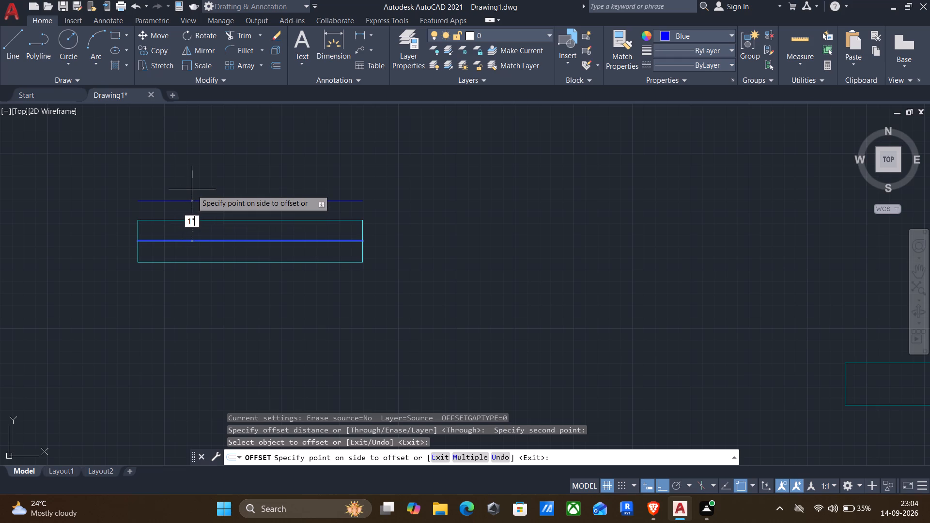
key(Return)
Offset the blue centre line of the 4' rectangle 1" to the south.
click(200, 242)
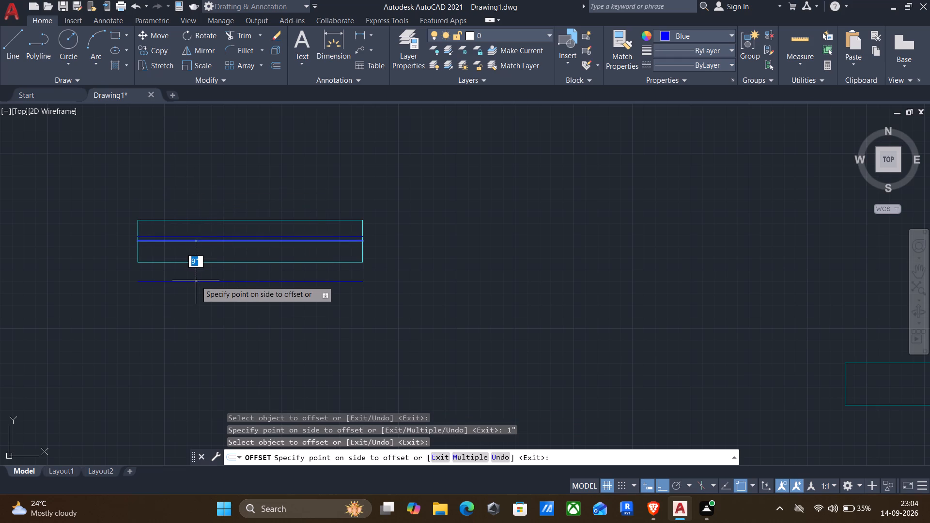
key(1)
key(shift+quotedbl)
key(Return)
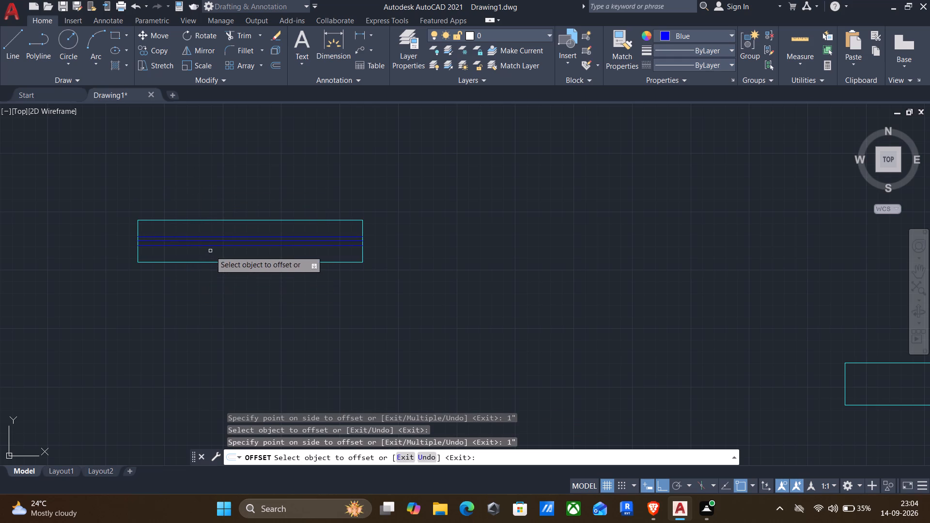
middle_drag(238, 272, 188, 278)
scroll(441, 303, down, 1)
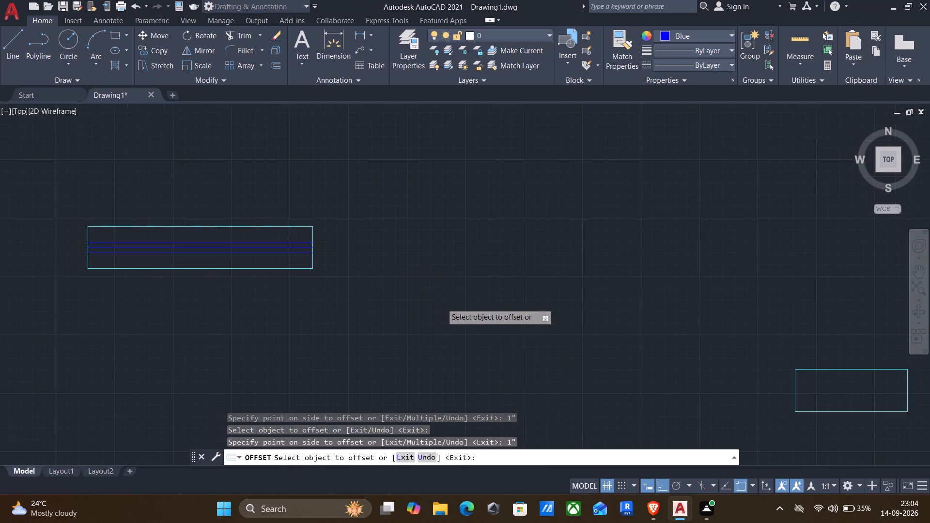
middle_drag(449, 301, 393, 297)
middle_click(392, 297)
key(Escape)
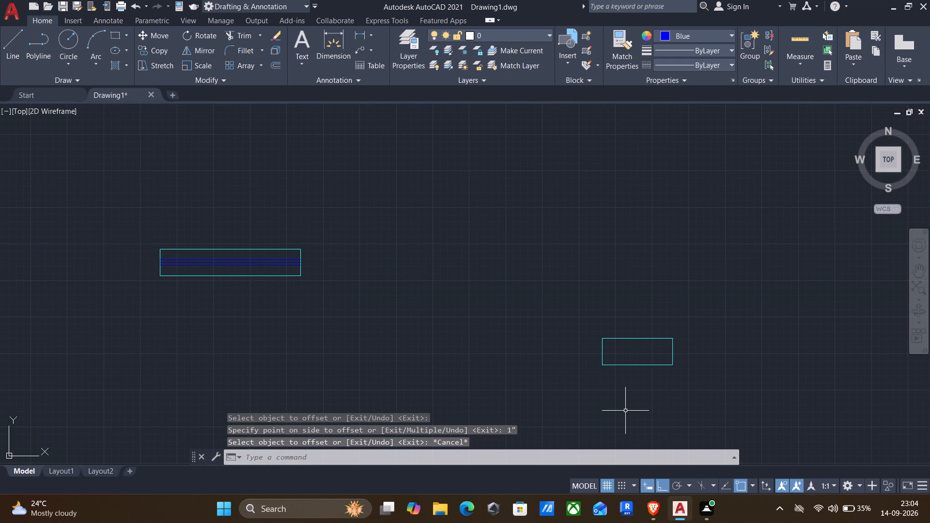
Draw a blue line joining the midpoints of the 2' rectangle's short sides.
key(l)
key(Return)
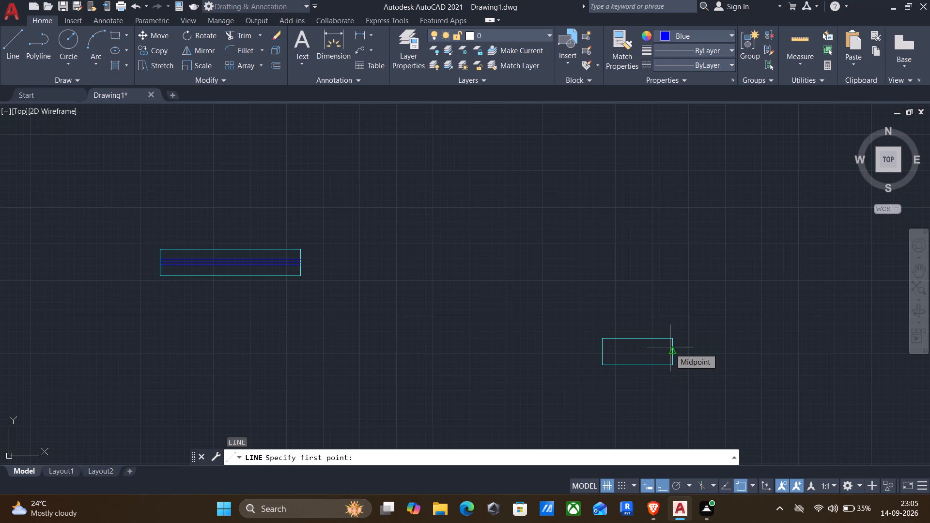
scroll(670, 348, up, 2)
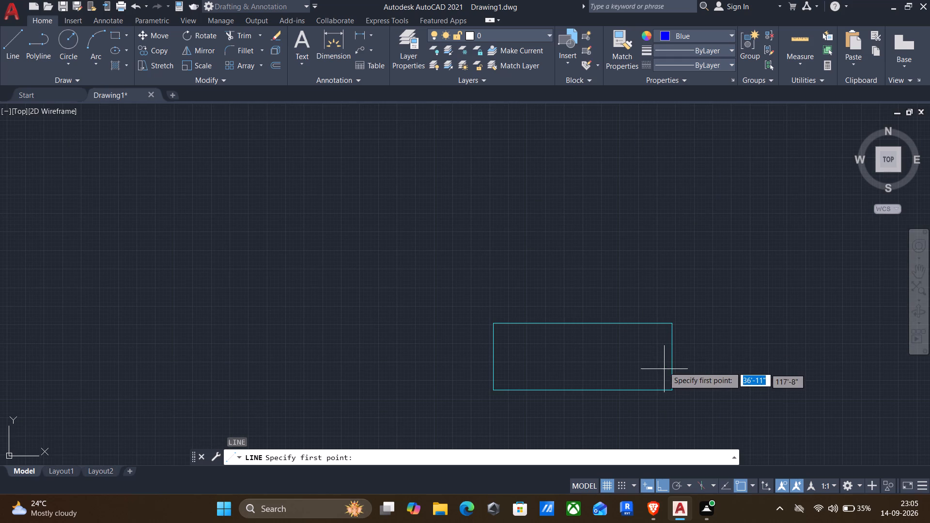
click(670, 350)
key(Return)
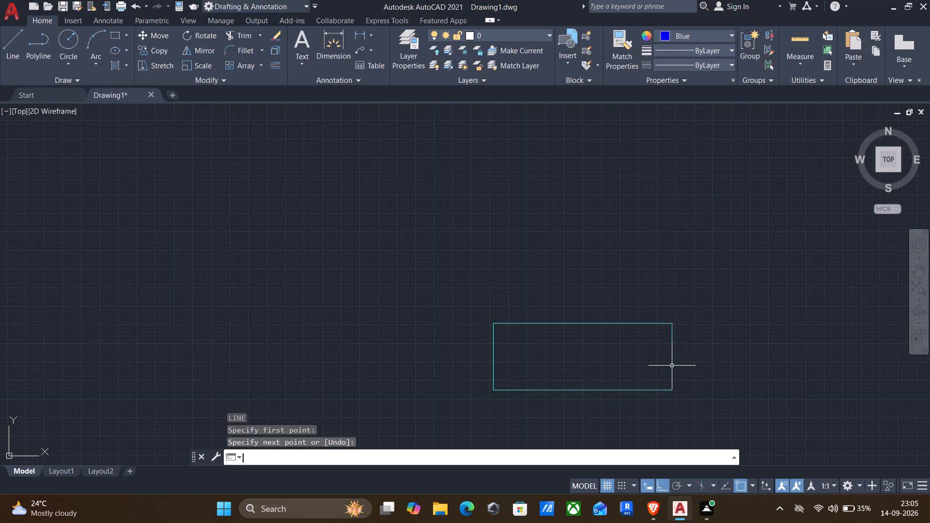
key(Return)
click(671, 358)
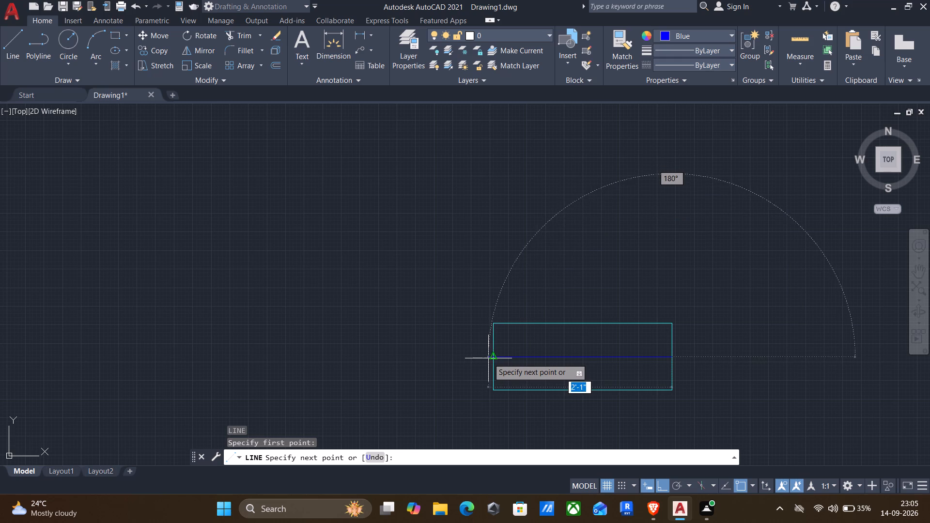
drag(494, 354, 494, 348)
key(Return)
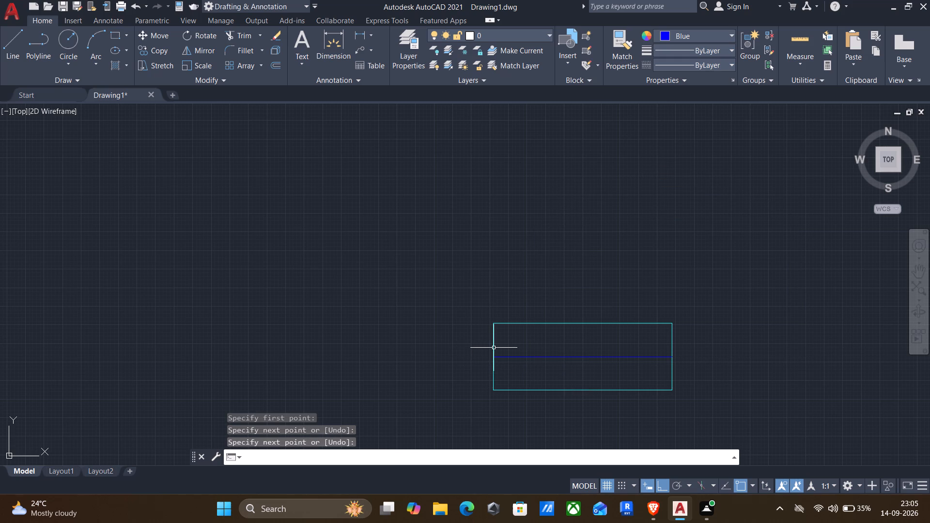
Offset the blue centre line of the 2' rectangle 1" to the south.
key(o)
key(Return)
click(544, 354)
click(551, 381)
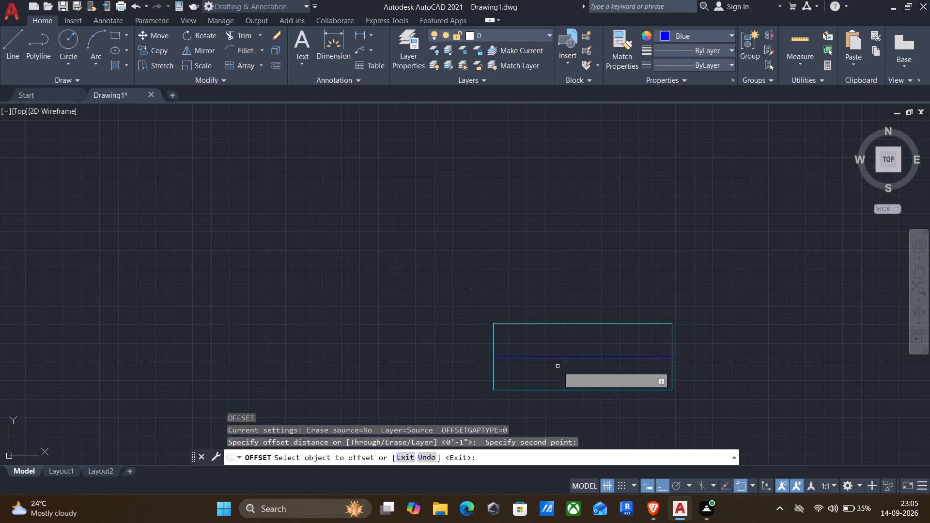
click(554, 356)
text(1")
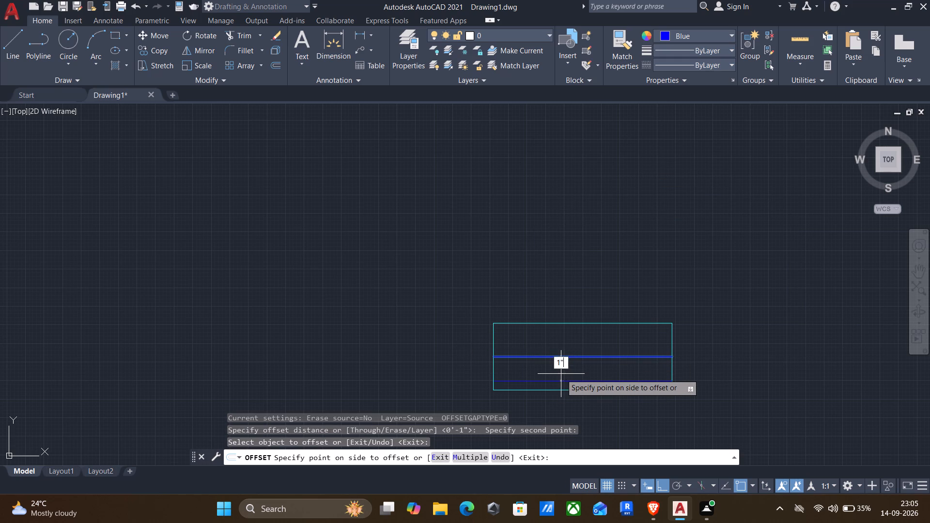
key(Return)
Offset the blue centre line of the 2' rectangle 1" to the north.
scroll(570, 359, up, 2)
click(560, 352)
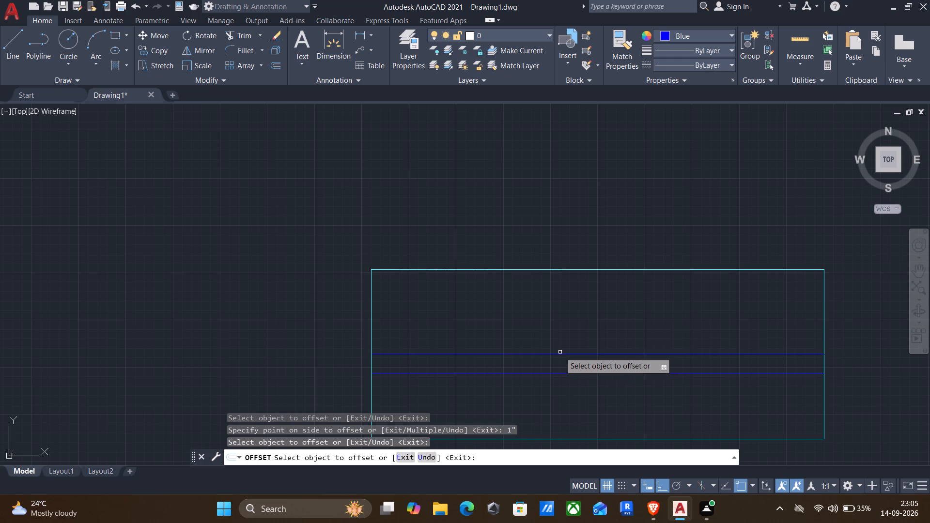
click(527, 353)
text(1")
key(Return)
scroll(517, 315, down, 2)
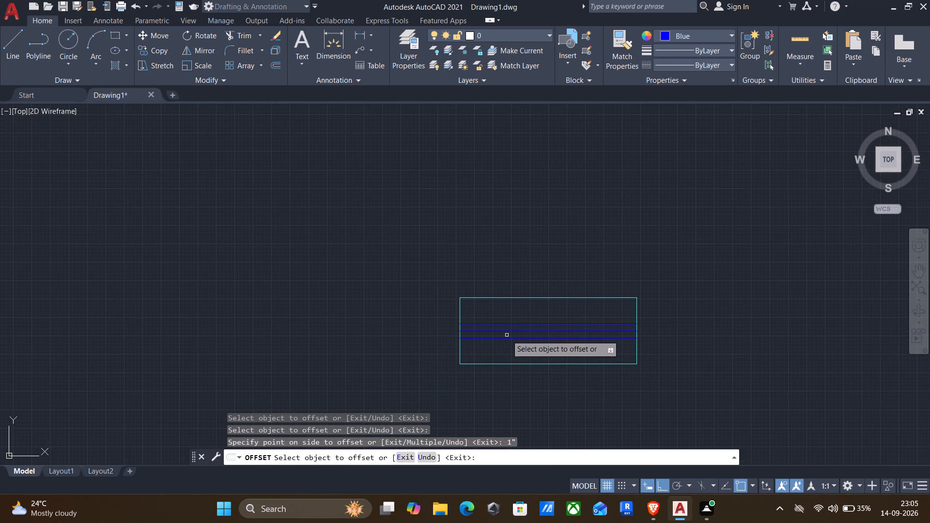
key(Escape)
scroll(476, 329, down, 2)
scroll(384, 323, down, 1)
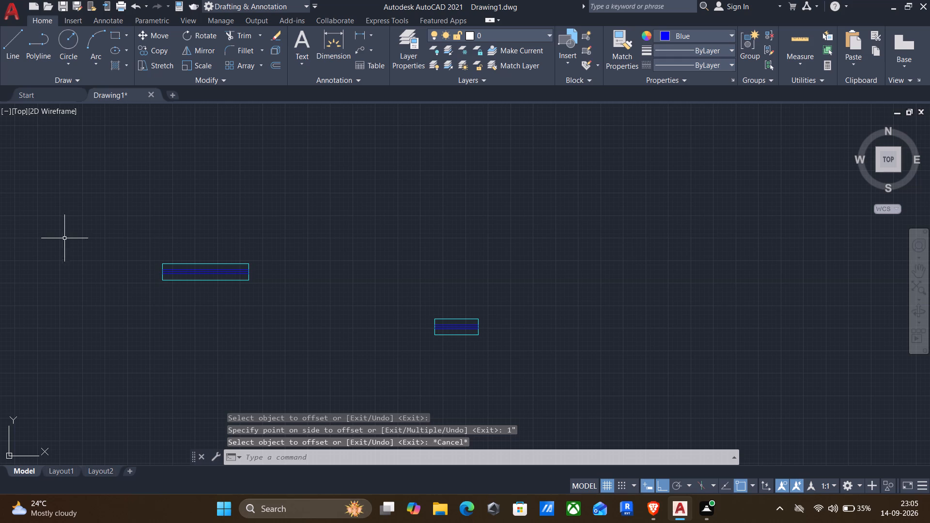
Copy the horizontal 4' window symbol about 7'-6" to the east.
click(73, 232)
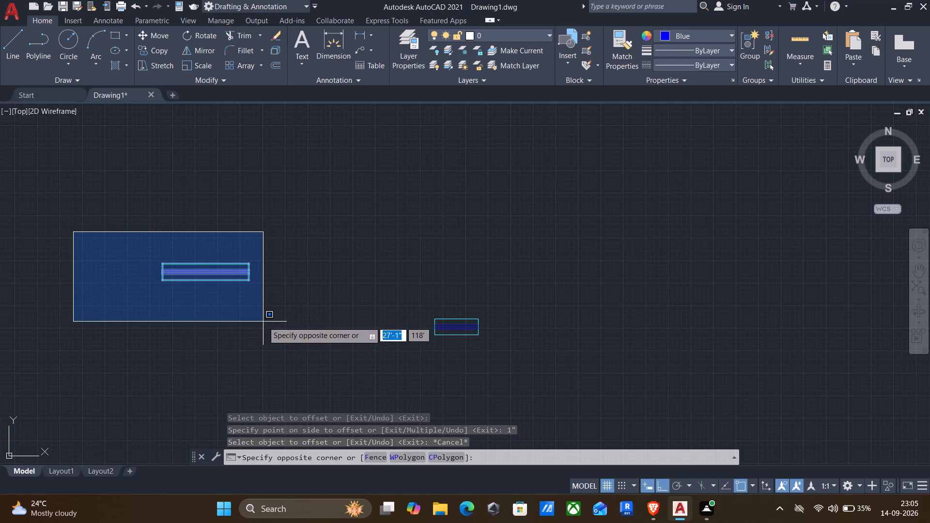
click(279, 323)
key(r)
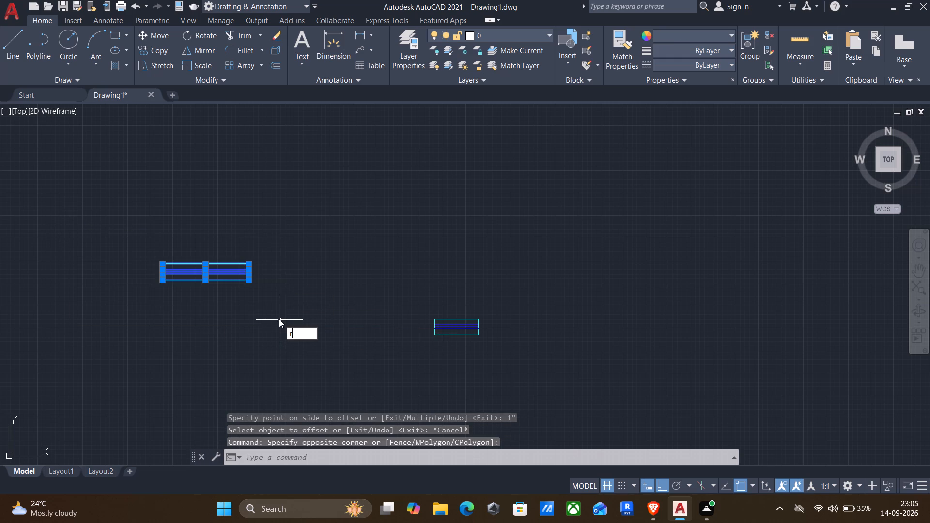
key(BackSpace)
text(co)
key(Return)
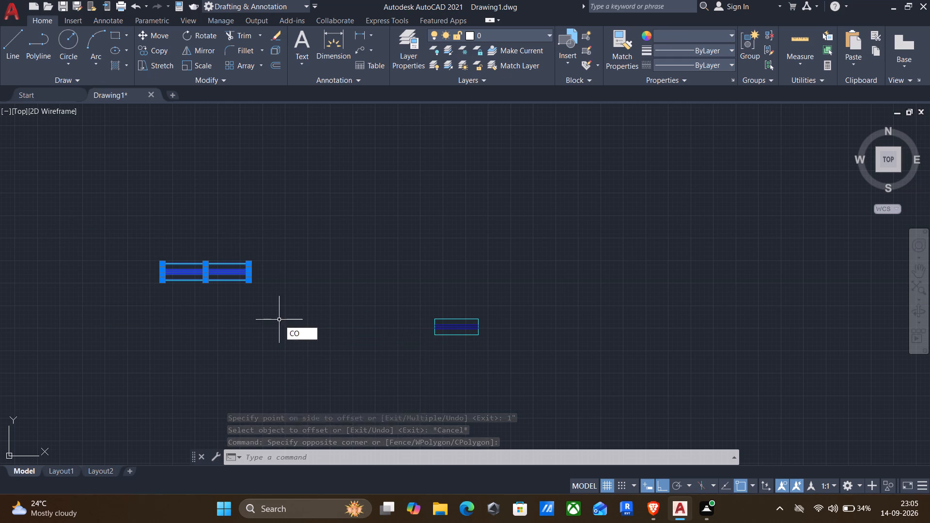
click(167, 281)
click(325, 245)
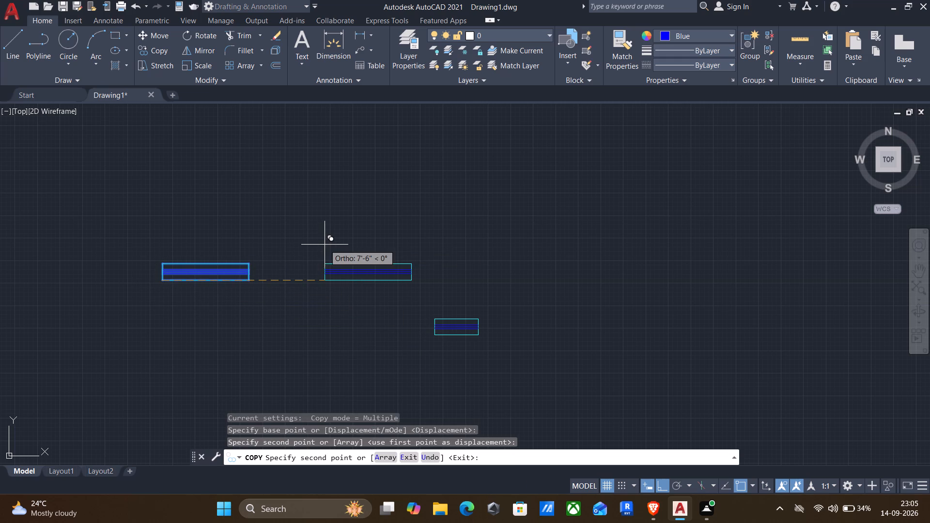
key(Return)
Rotate the copied 4' window symbol 90° about its southeast corner so that it stands vertically.
click(280, 232)
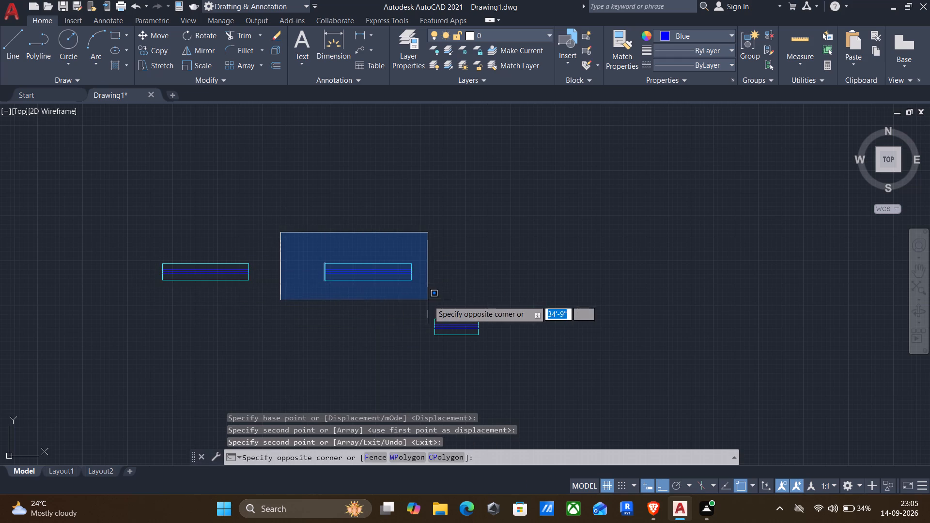
click(430, 301)
key(r)
key(o)
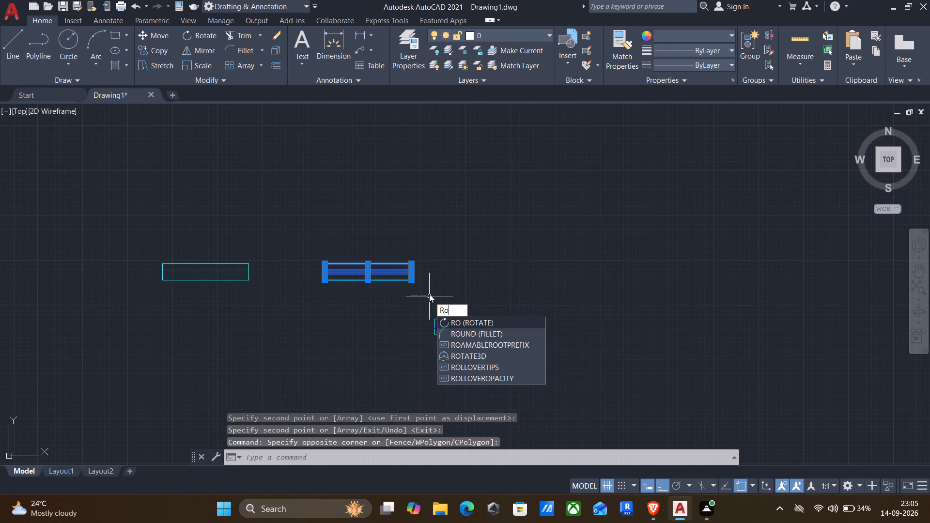
key(Return)
click(414, 282)
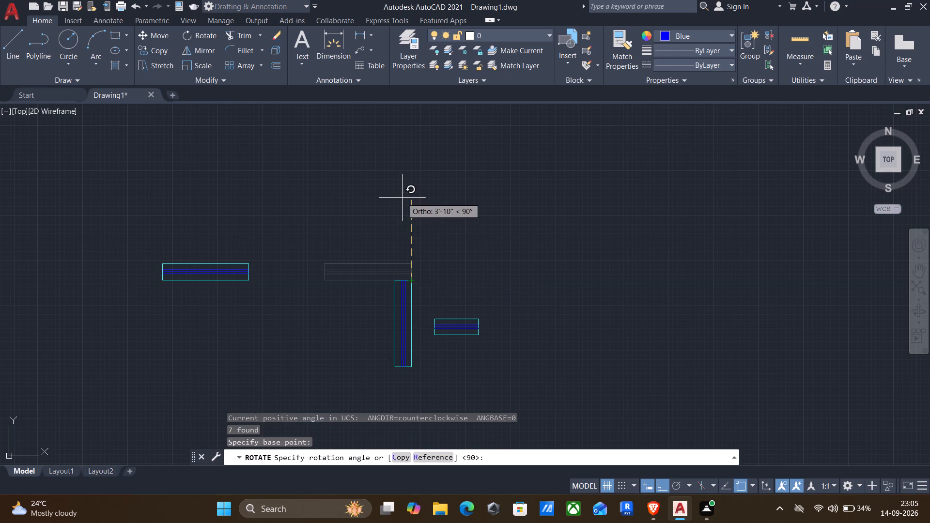
click(402, 198)
Copy the horizontal 2' window symbol to a clear spot directly east of it.
click(428, 307)
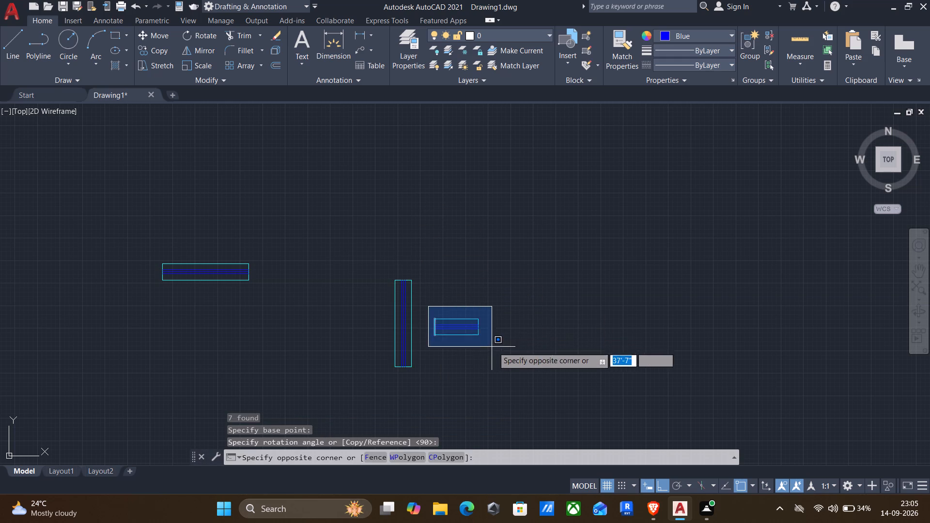
click(501, 351)
key(c)
key(o)
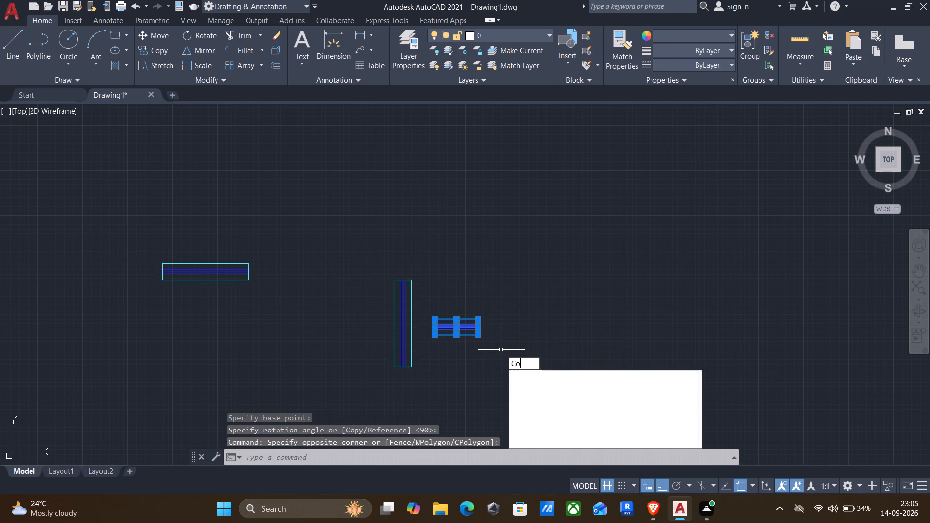
key(Return)
click(479, 337)
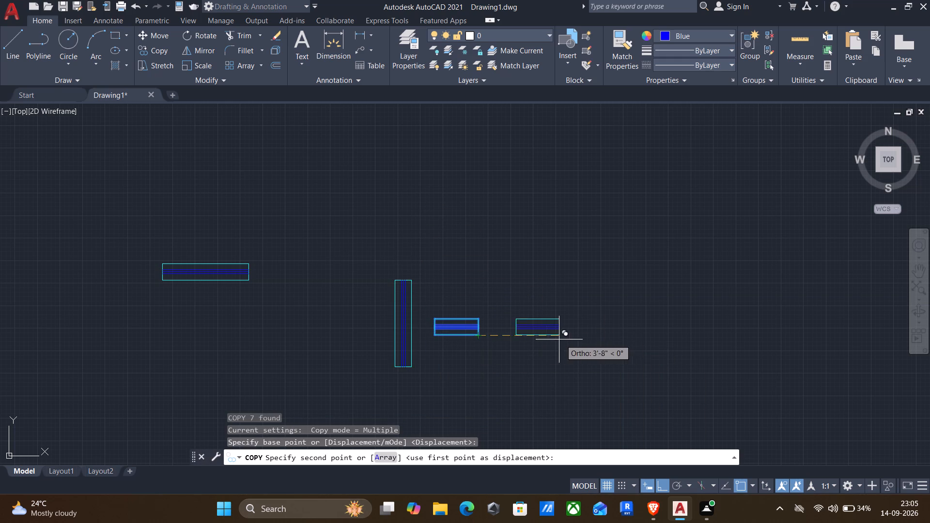
click(620, 338)
key(Return)
Rotate the copied 2' window symbol 90° about its southeast corner so that it stands vertically.
drag(556, 293, 582, 326)
click(661, 377)
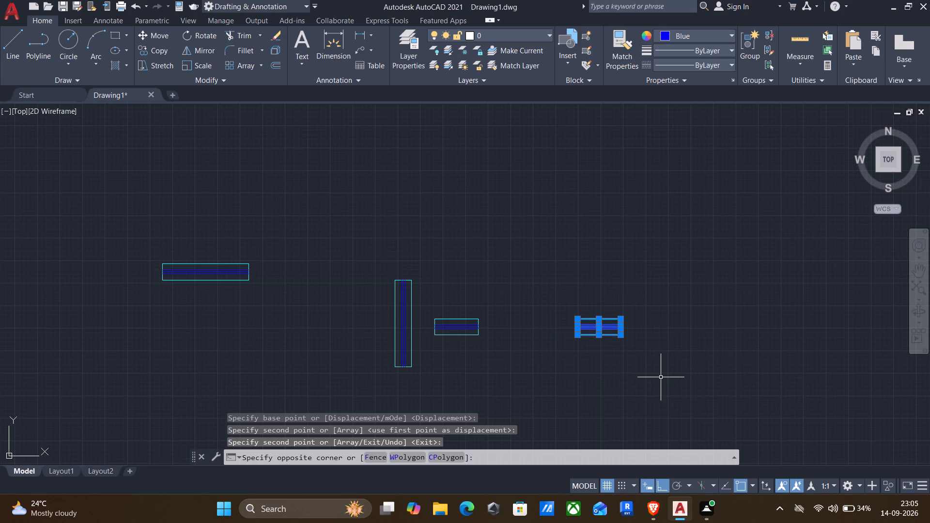
text(ro)
key(Return)
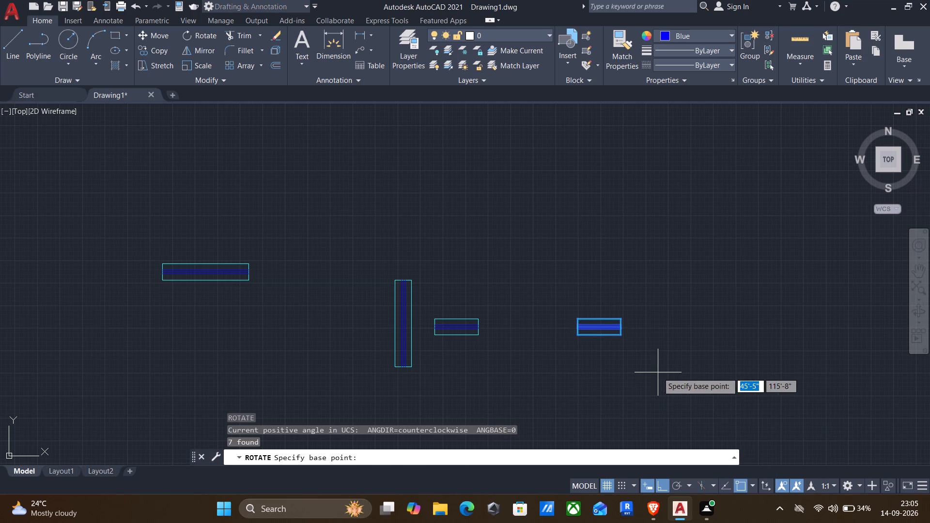
drag(622, 336, 616, 335)
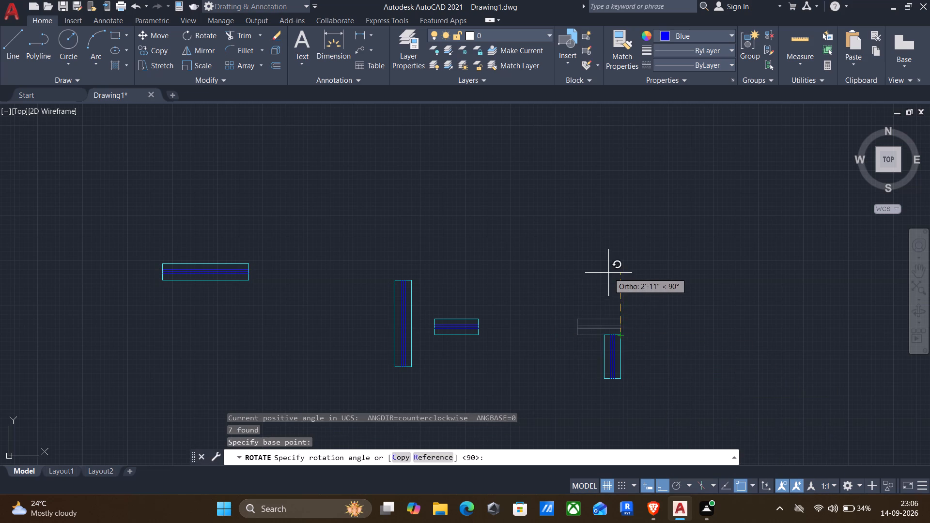
click(608, 273)
Copy the horizontal 4' window symbol by its bottom-edge midpoint onto the window-centre mark in the southwest room's north wall, with Ortho off.
middle_drag(578, 346, 534, 215)
scroll(533, 215, down, 1)
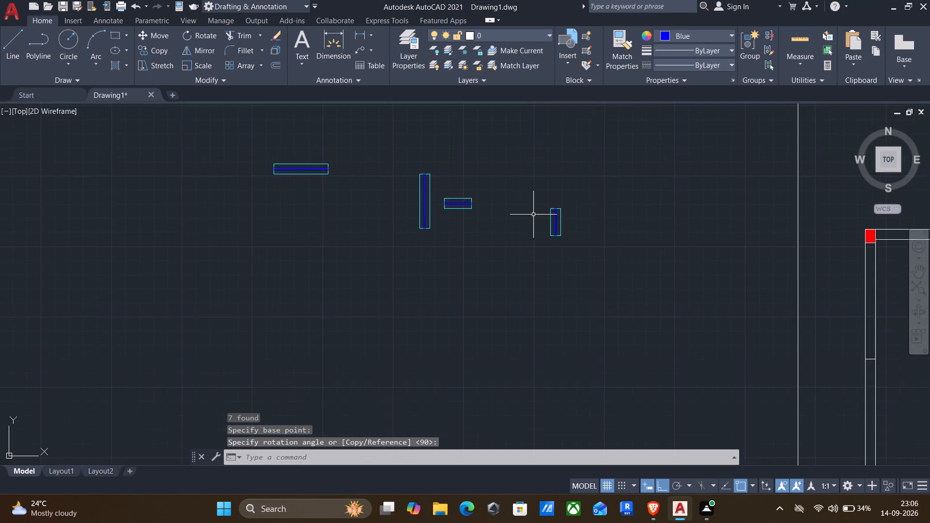
scroll(533, 215, down, 1)
middle_drag(531, 248, 473, 285)
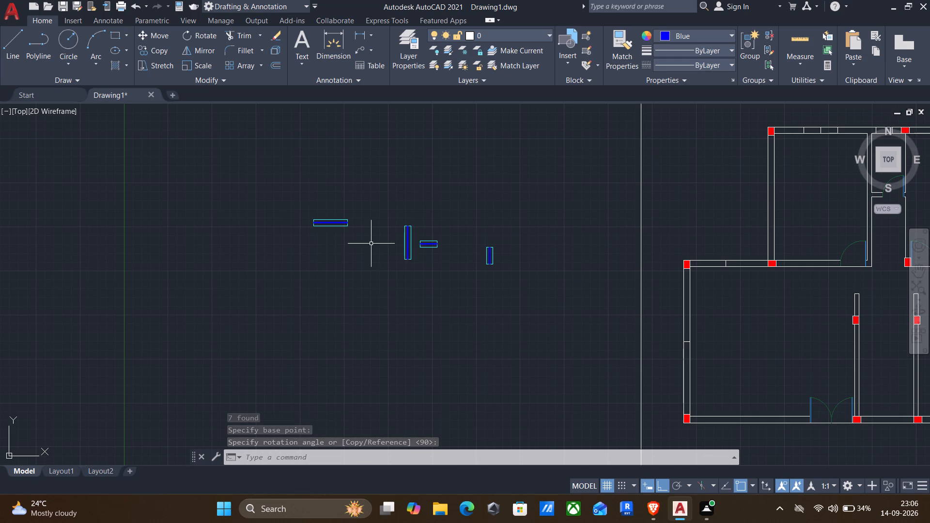
click(371, 244)
click(285, 193)
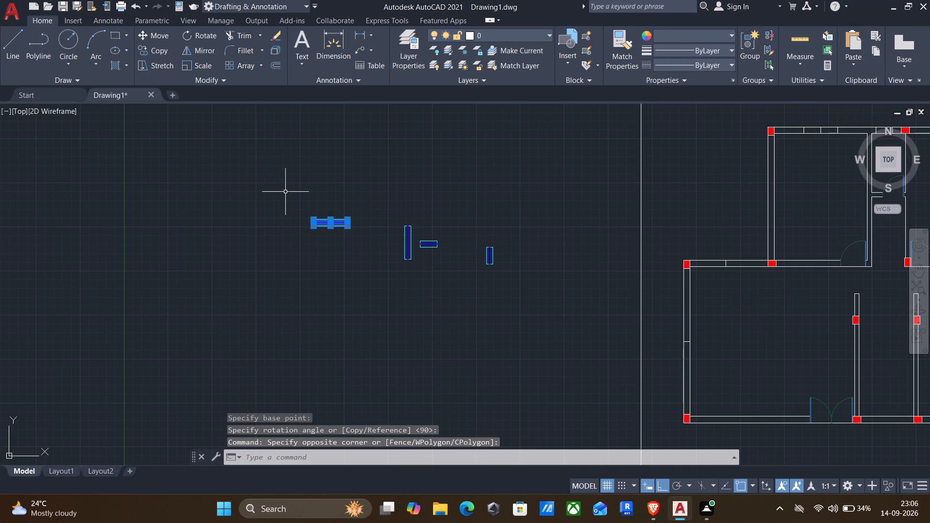
text(co)
key(Return)
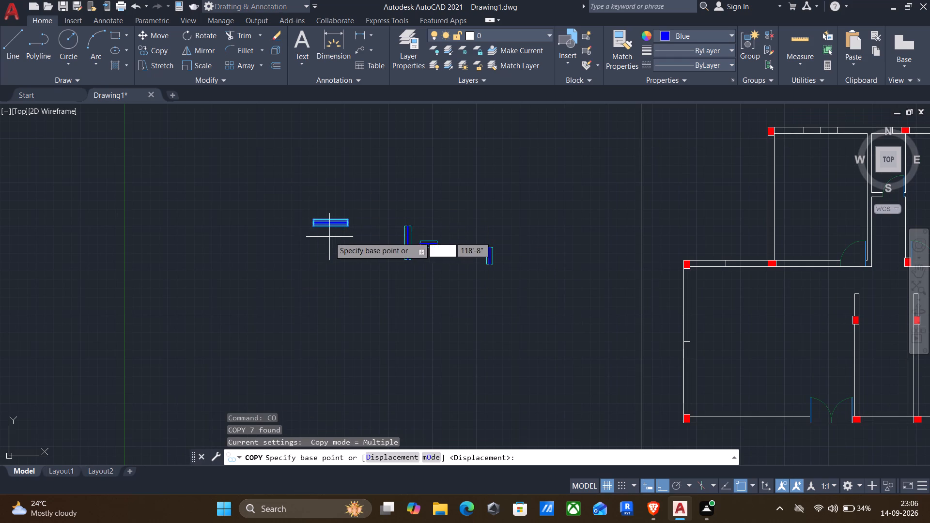
scroll(334, 236, up, 3)
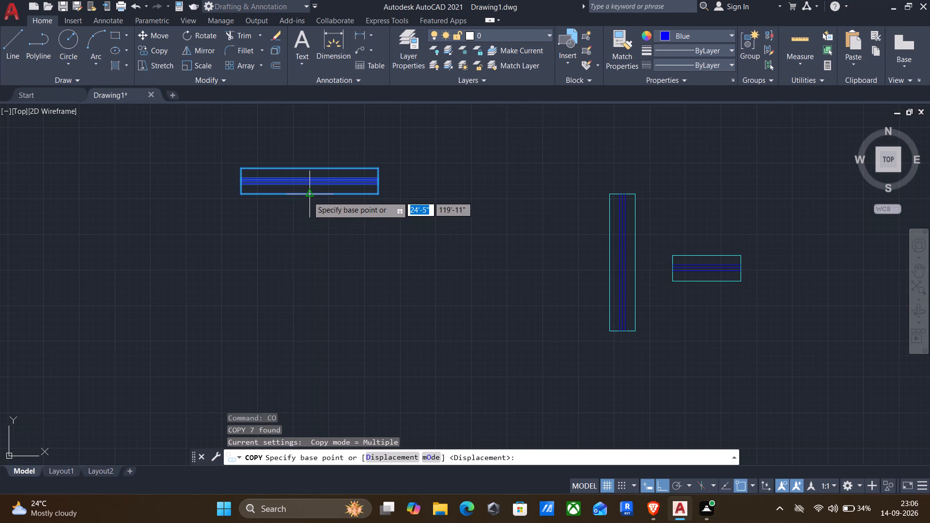
click(308, 196)
scroll(358, 232, down, 2)
key(F8)
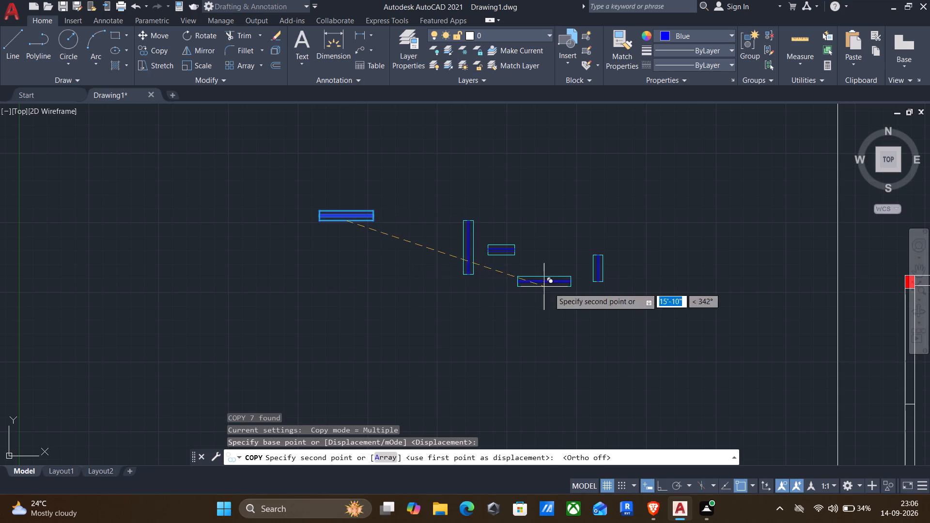
scroll(568, 295, down, 1)
middle_drag(614, 305, 402, 337)
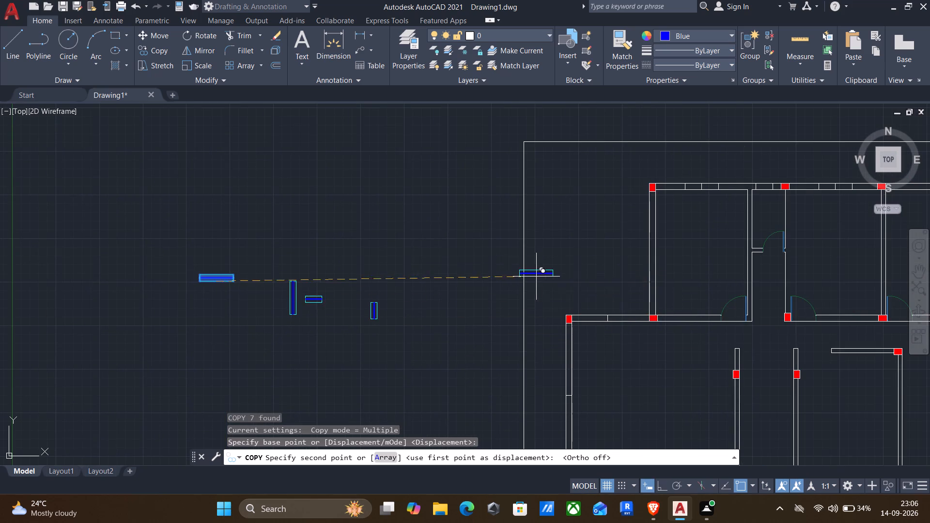
scroll(665, 332, up, 3)
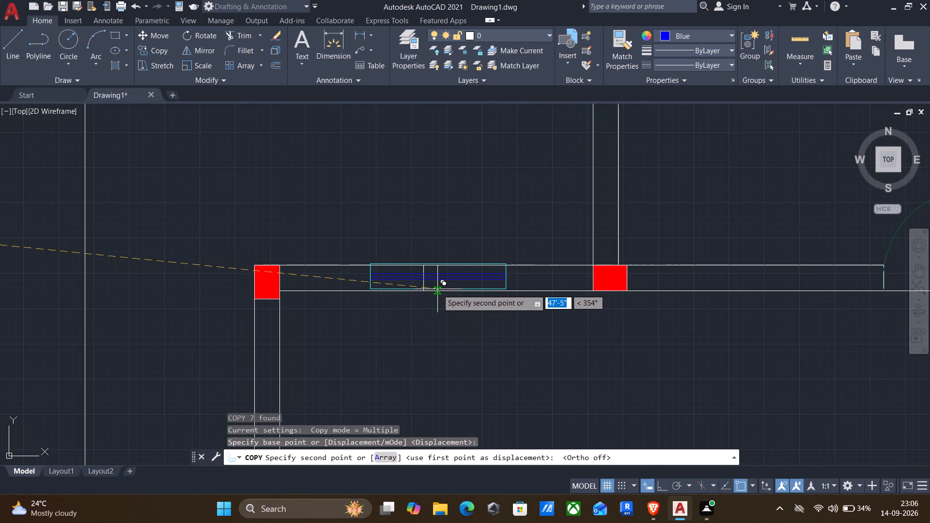
click(420, 290)
Place copies of the 4' window symbol on the window-centre marks in the north wall of the three large northern rooms.
scroll(474, 291, down, 2)
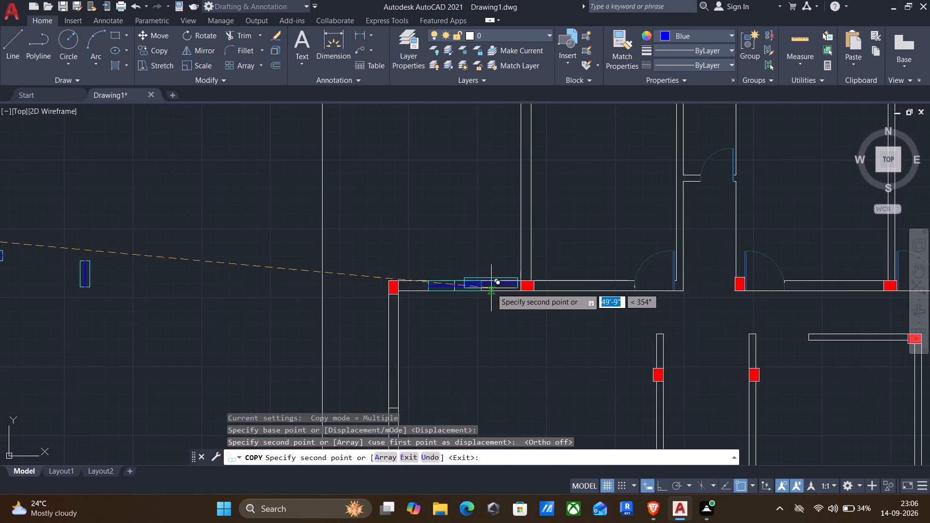
middle_drag(554, 229, 475, 366)
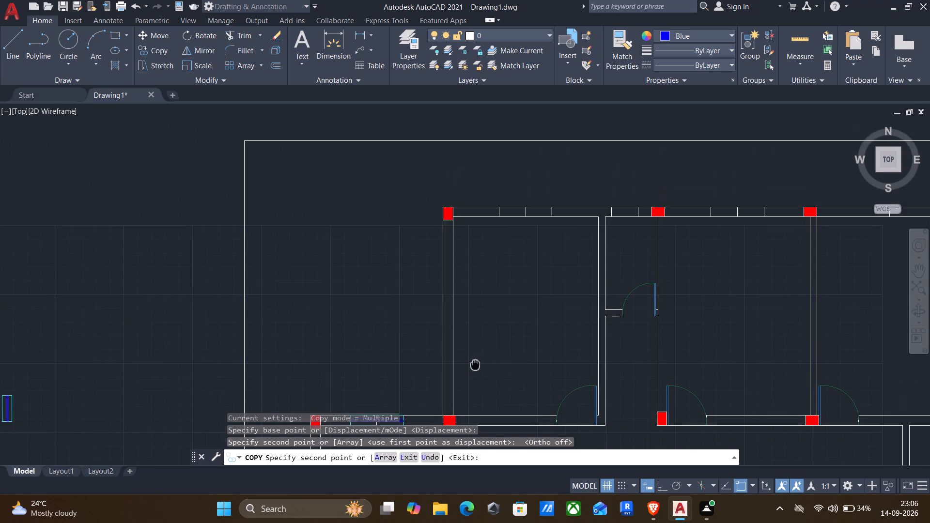
middle_drag(475, 366, 473, 368)
scroll(524, 212, up, 3)
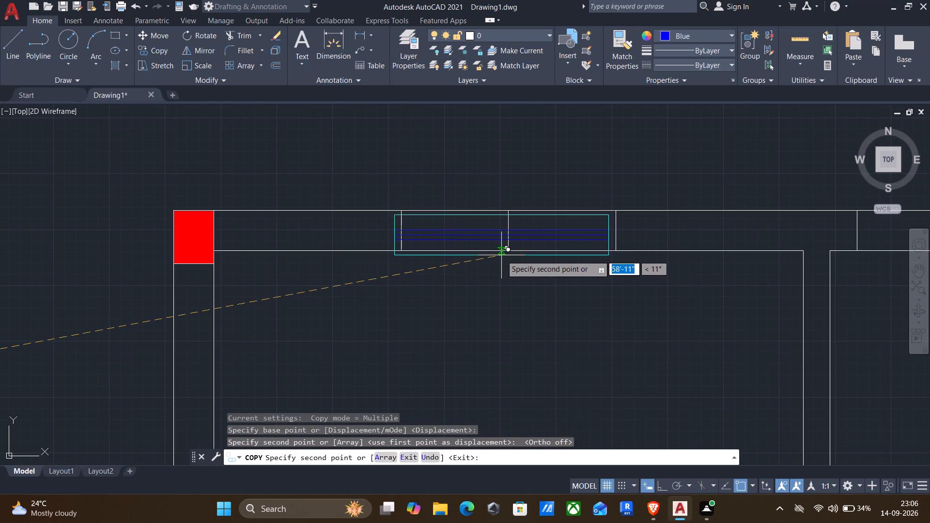
click(510, 254)
scroll(530, 265, down, 3)
middle_drag(675, 275, 570, 299)
scroll(705, 323, up, 2)
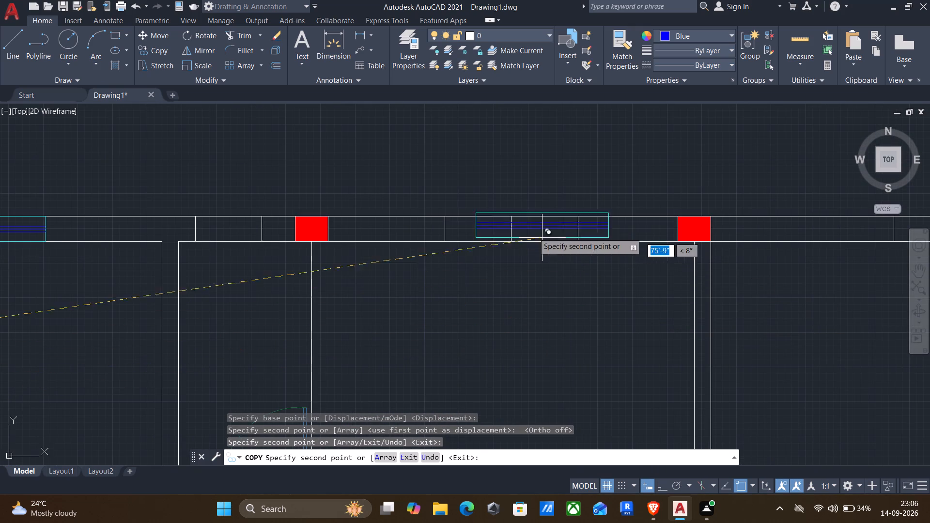
click(511, 243)
scroll(596, 275, down, 1)
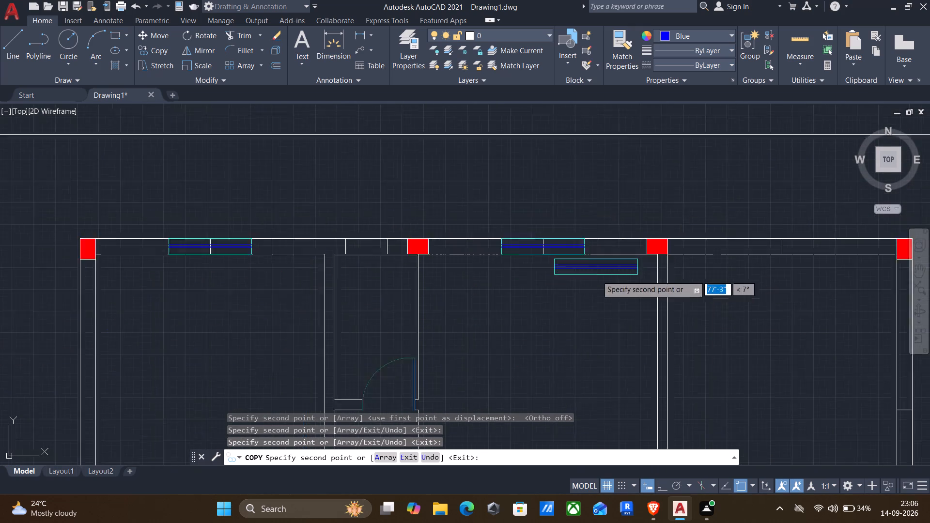
scroll(597, 276, down, 1)
scroll(714, 270, up, 2)
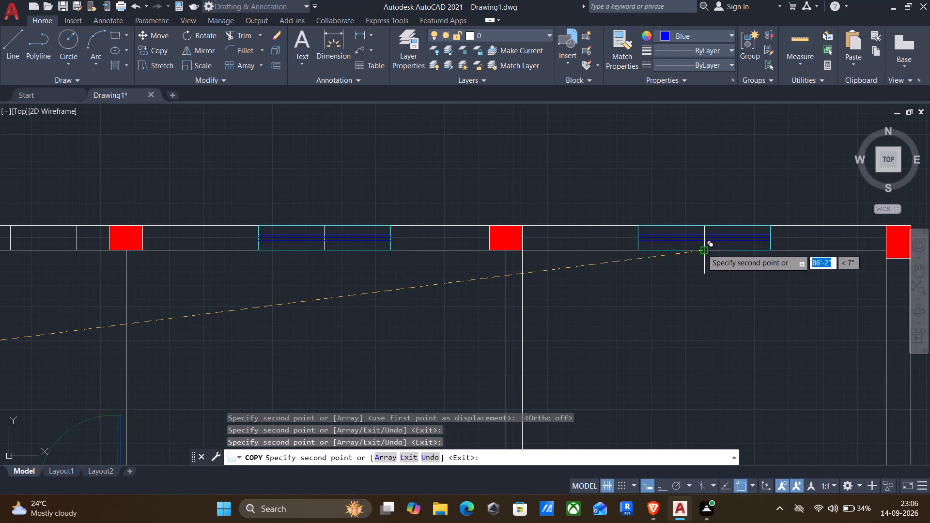
click(702, 249)
Place a copy of the 4' window symbol on the window-centre mark in the south wall's easternmost bay and end copying.
scroll(708, 275, down, 2)
middle_drag(725, 325, 655, 248)
scroll(635, 264, down, 2)
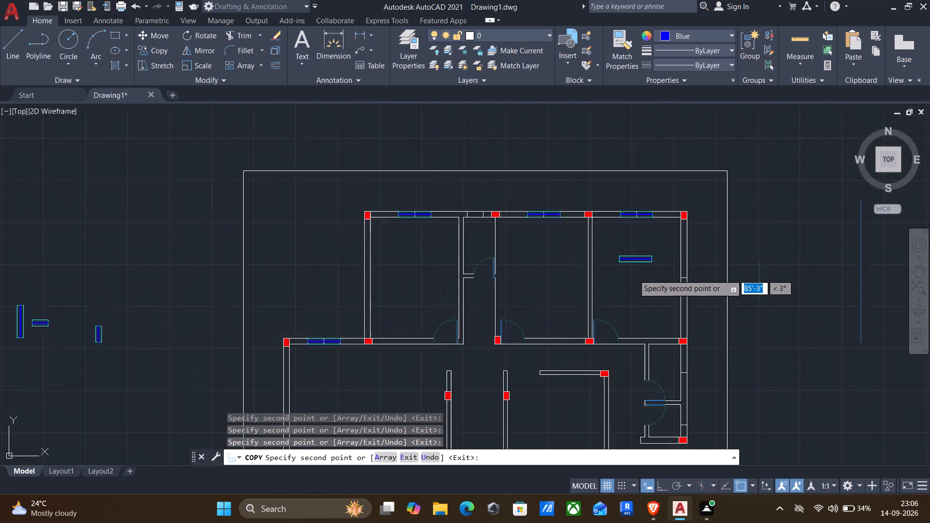
middle_drag(635, 290, 628, 219)
scroll(583, 351, up, 2)
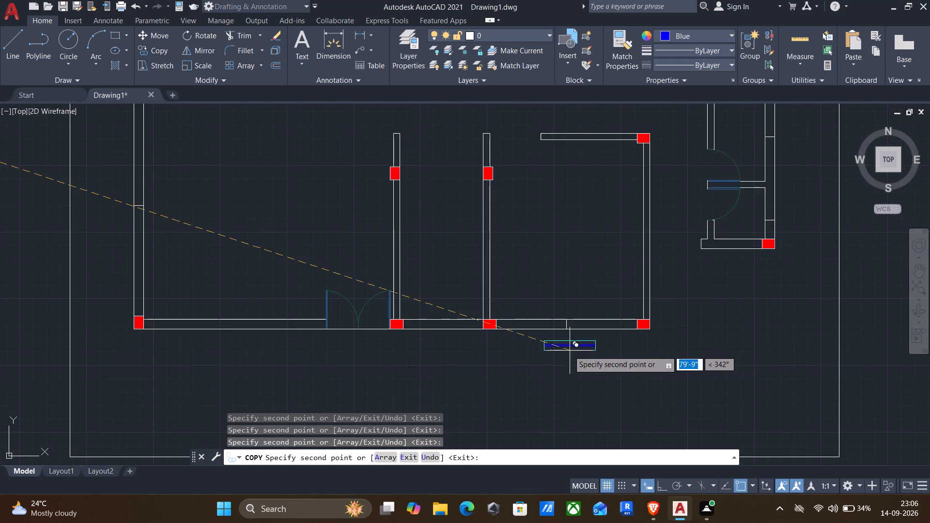
scroll(563, 336, up, 3)
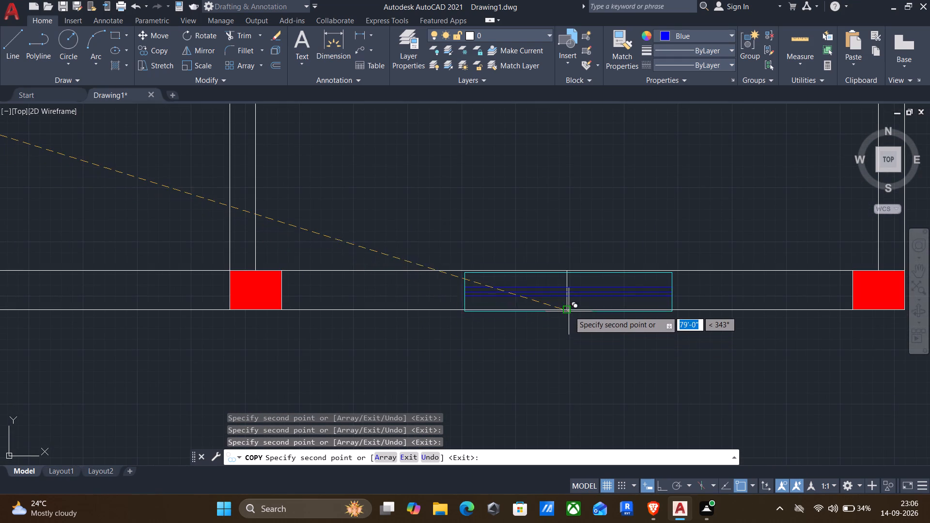
click(569, 310)
scroll(565, 331, down, 2)
middle_drag(536, 357, 609, 330)
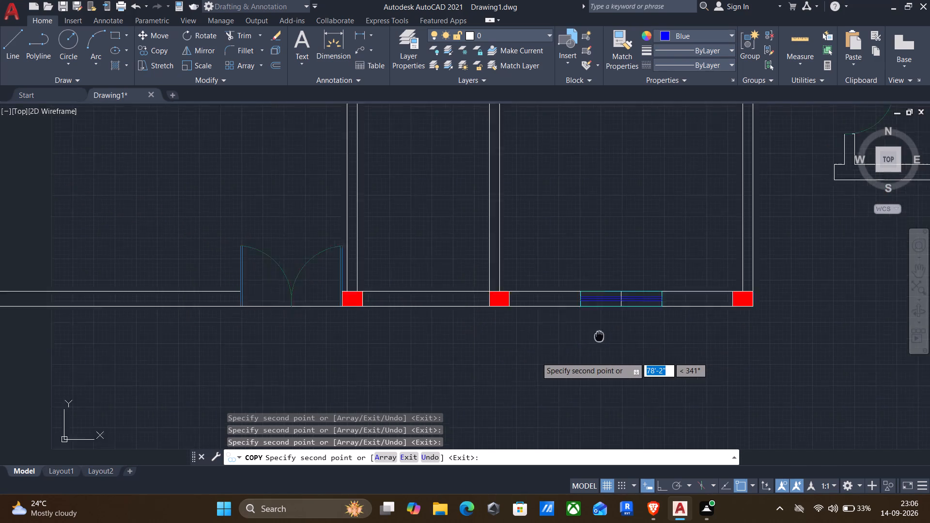
middle_drag(609, 330, 751, 267)
middle_drag(750, 267, 512, 392)
scroll(513, 398, down, 2)
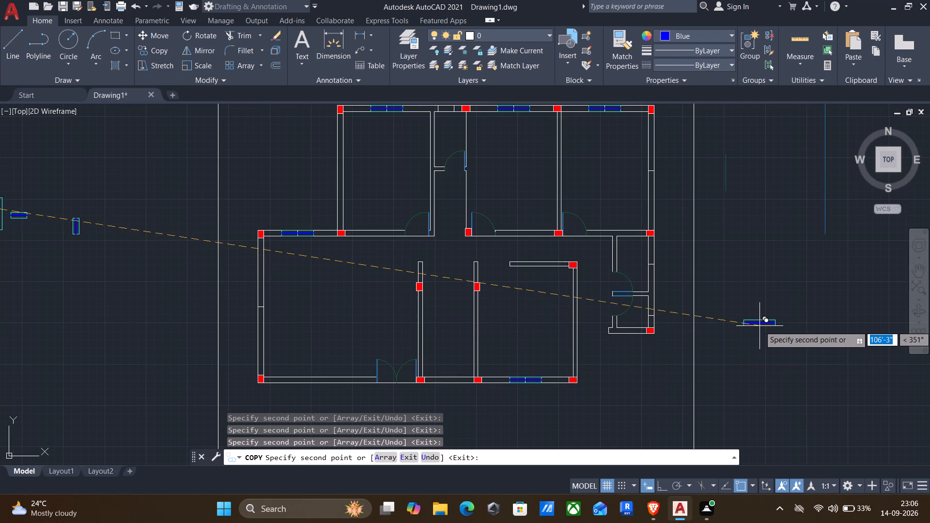
key(Escape)
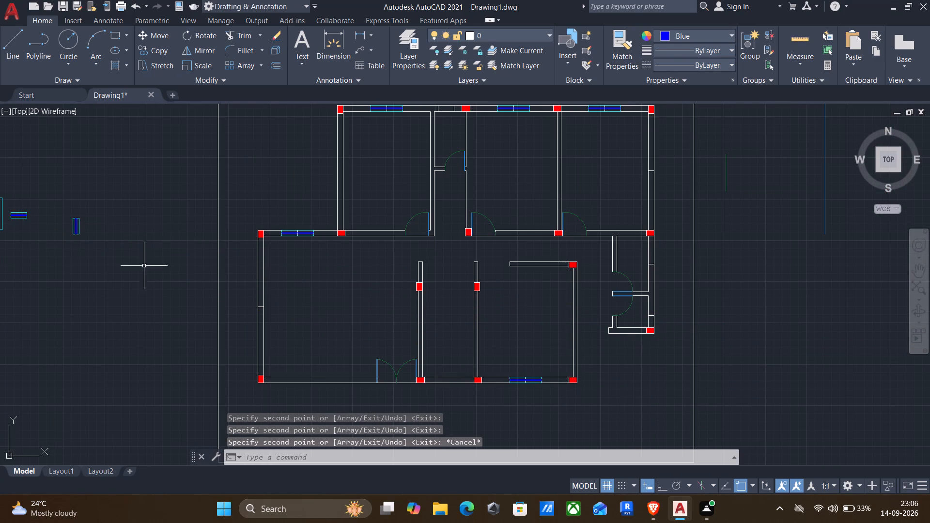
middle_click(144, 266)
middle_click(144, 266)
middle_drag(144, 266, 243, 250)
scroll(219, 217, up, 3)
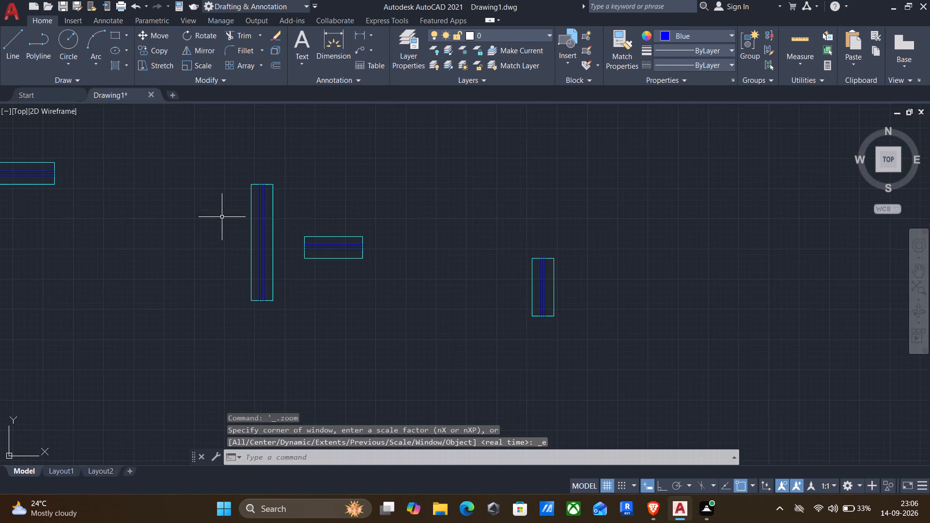
Copy the horizontal 2' window symbol by its bottom-edge midpoint to the open space just north of the narrow room between the northern rooms.
click(291, 223)
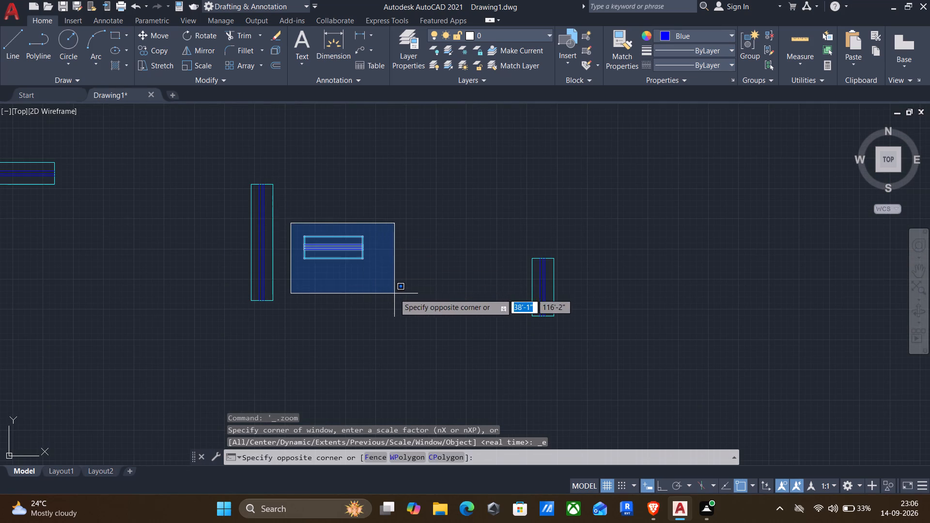
click(395, 294)
key(c)
key(o)
key(Return)
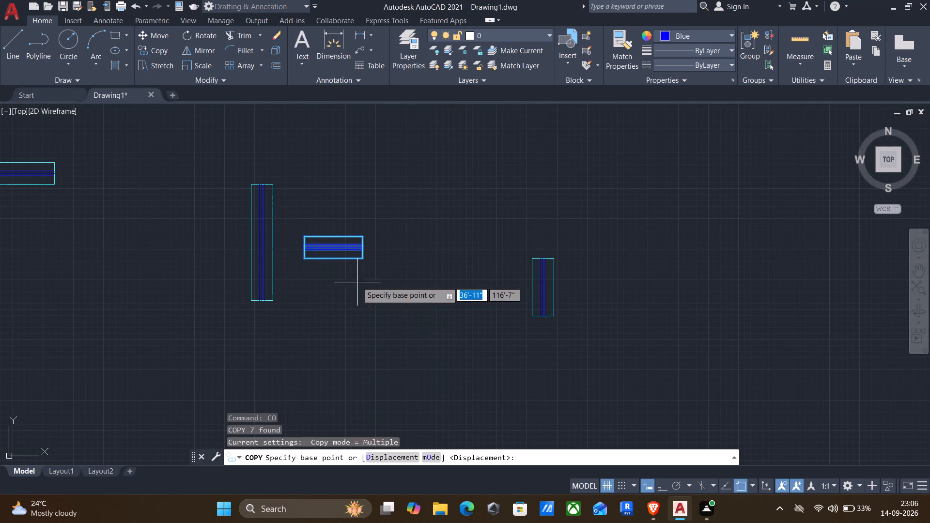
click(331, 259)
scroll(398, 273, down, 2)
middle_drag(592, 258, 583, 259)
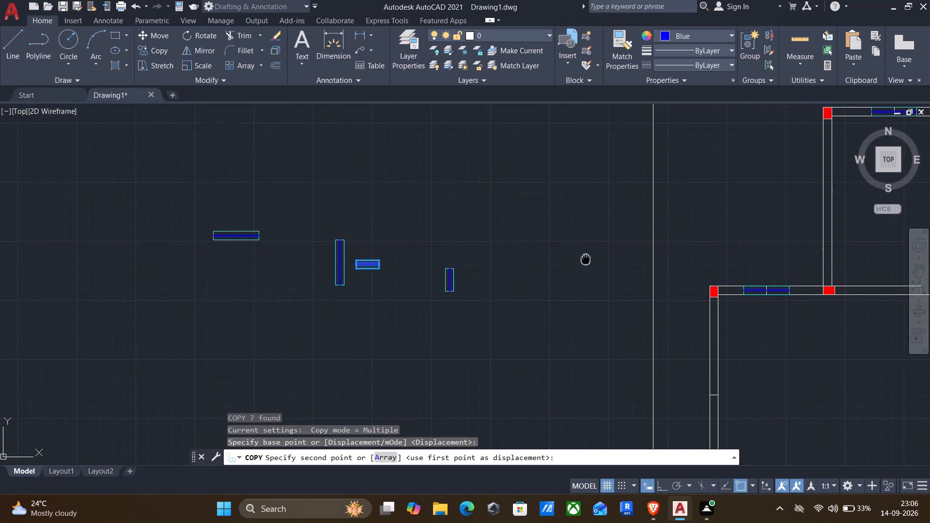
middle_drag(583, 259, 210, 445)
scroll(582, 302, up, 2)
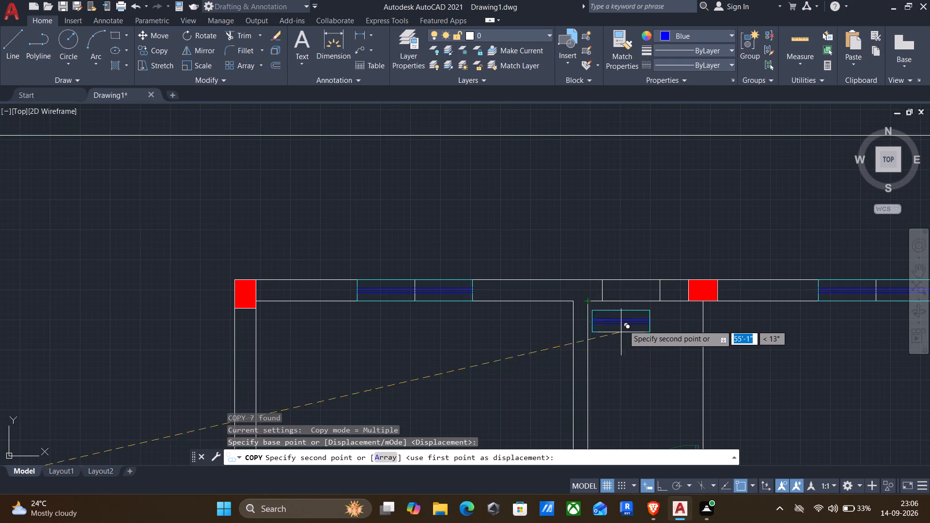
click(627, 230)
key(Escape)
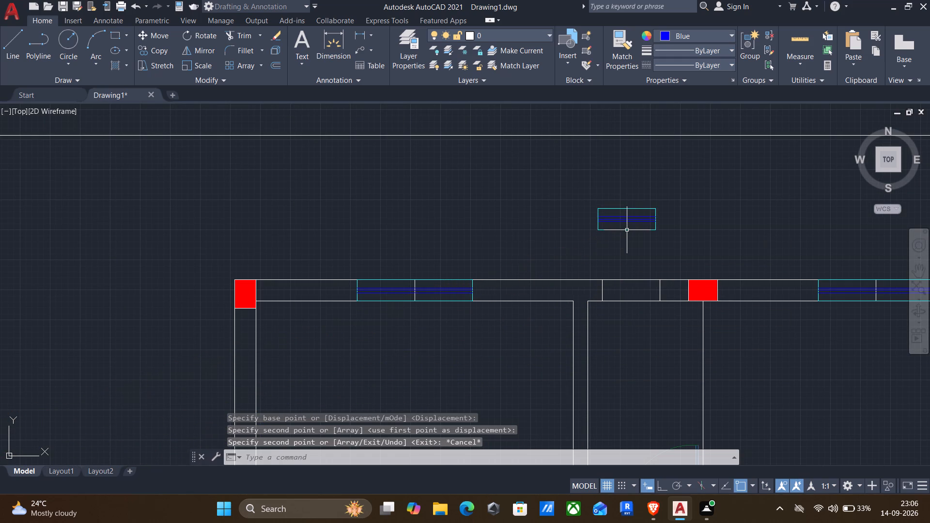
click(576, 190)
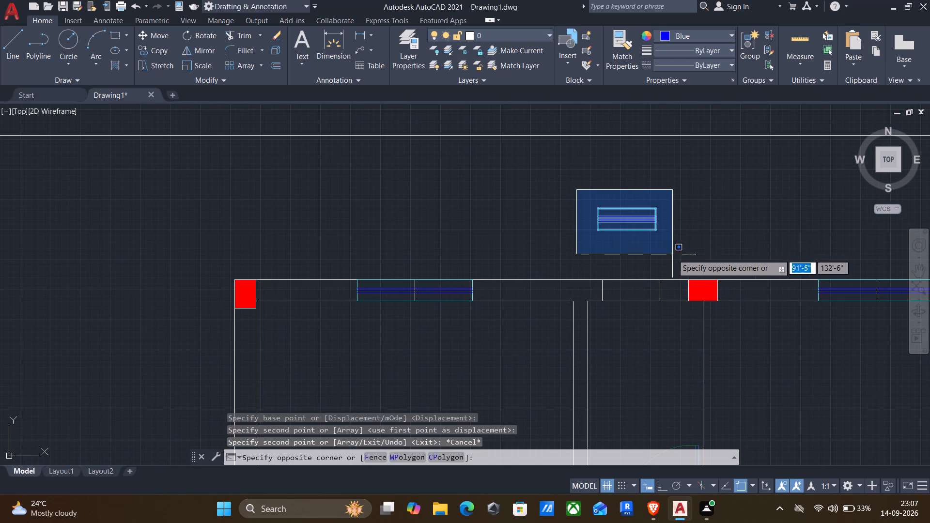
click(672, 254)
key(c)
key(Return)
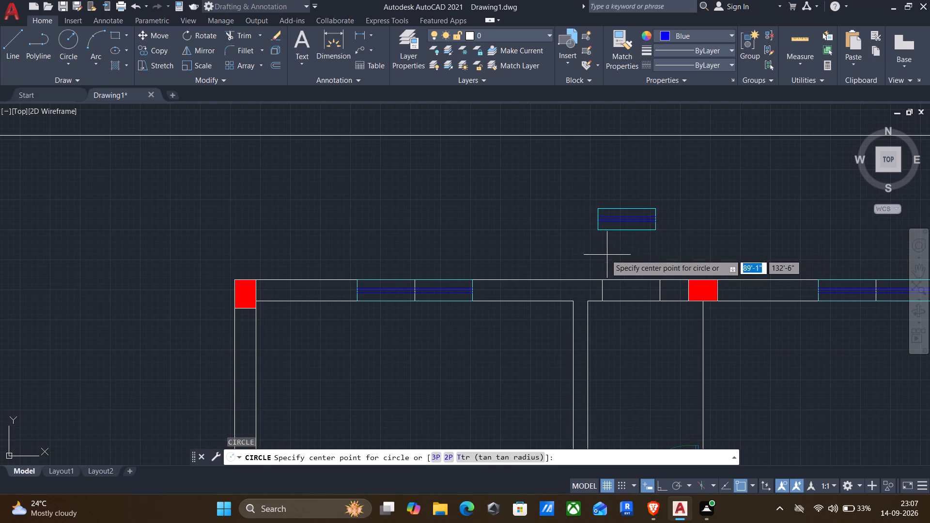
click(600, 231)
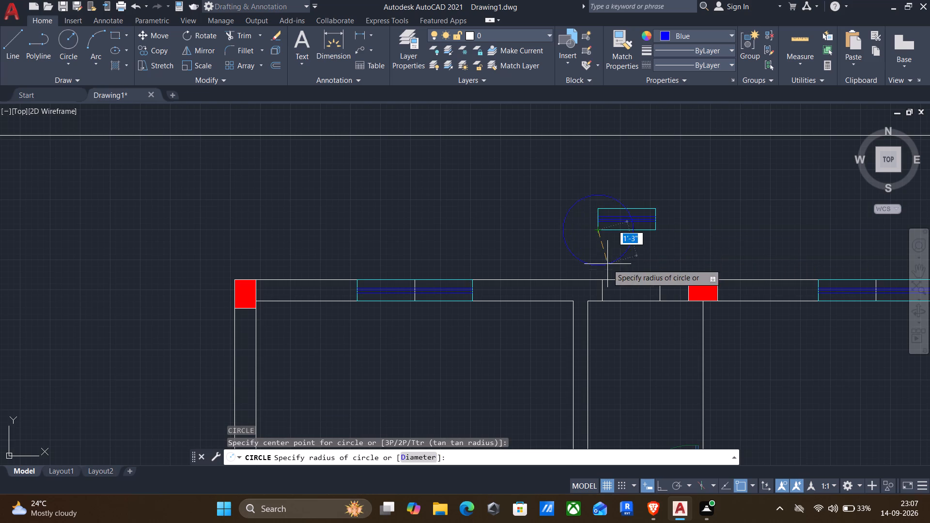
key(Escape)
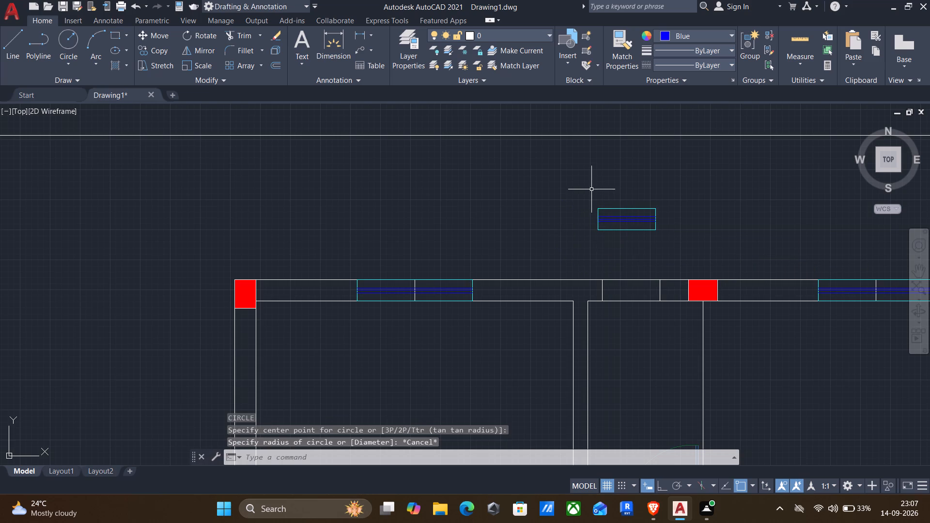
Copy the nearby 2' window symbol by its southwest corner onto the west edge of the opening in the narrow room's north wall.
click(591, 189)
click(674, 246)
text(co)
key(Return)
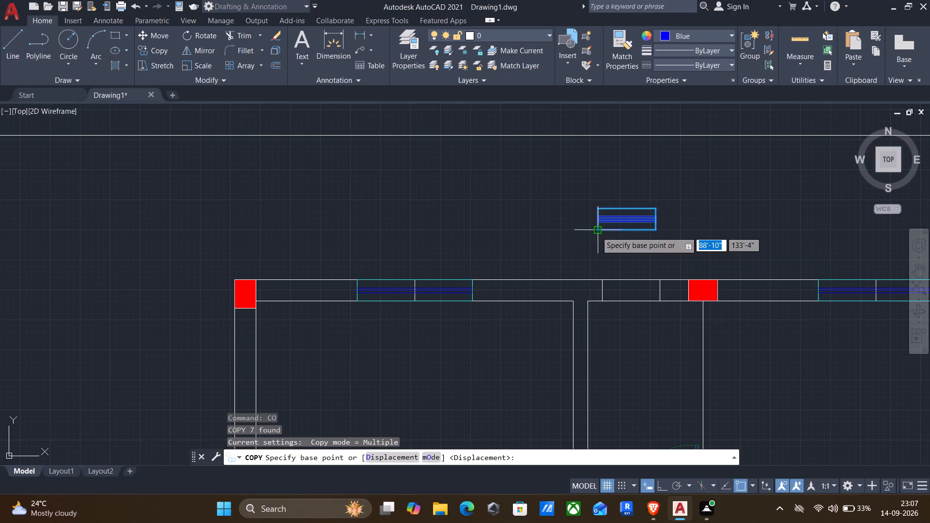
click(596, 231)
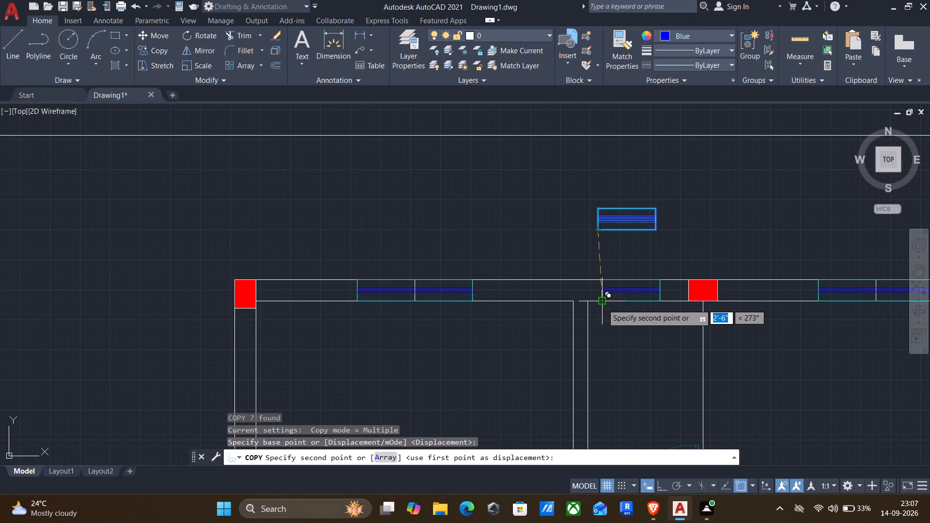
scroll(612, 305, up, 1)
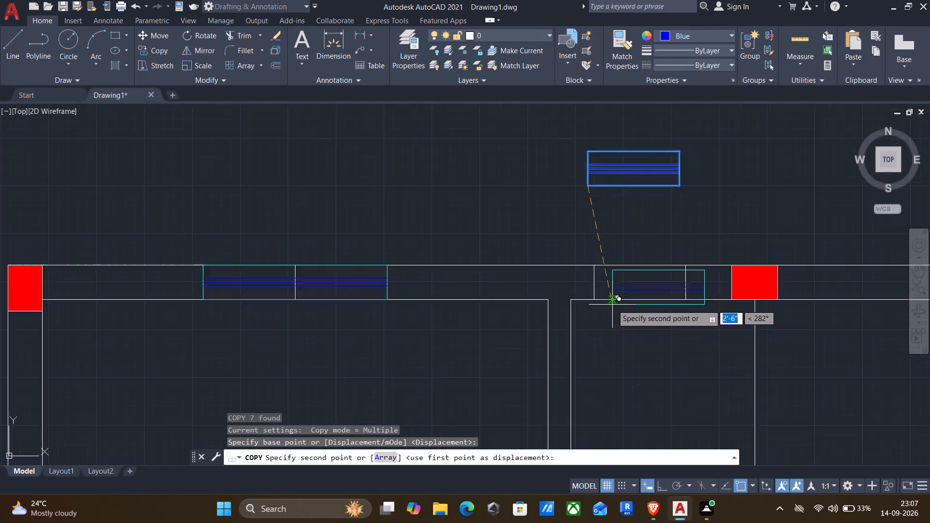
scroll(612, 305, up, 2)
click(561, 292)
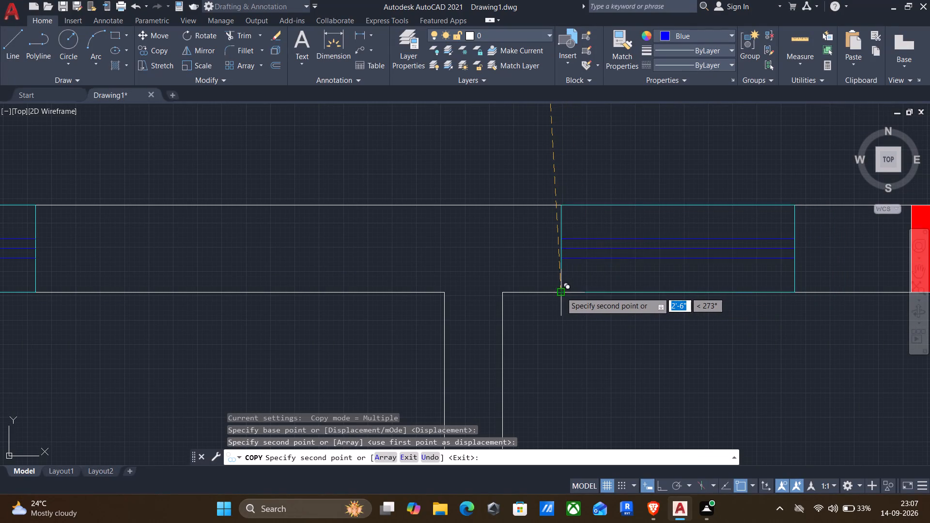
scroll(584, 324, down, 3)
middle_drag(630, 345, 531, 186)
scroll(530, 185, down, 2)
middle_drag(696, 297, 588, 162)
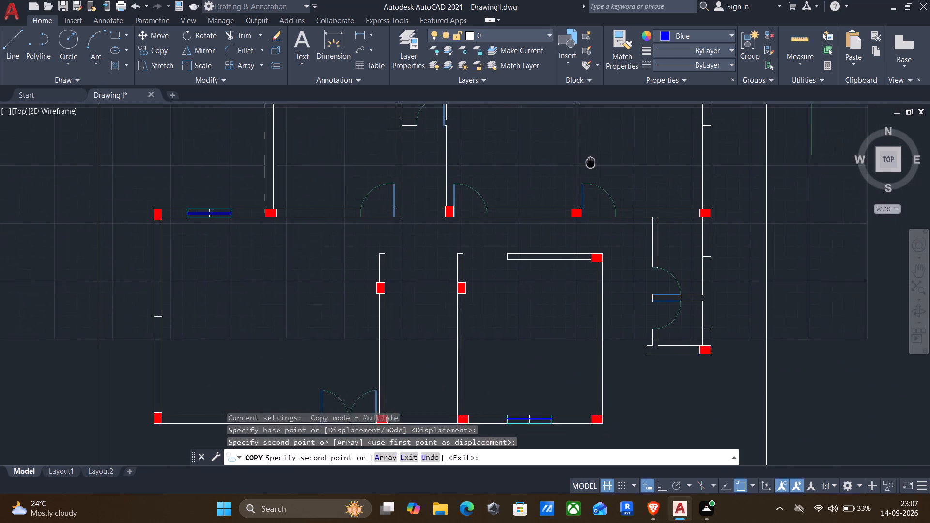
middle_drag(588, 162, 578, 154)
scroll(574, 282, down, 2)
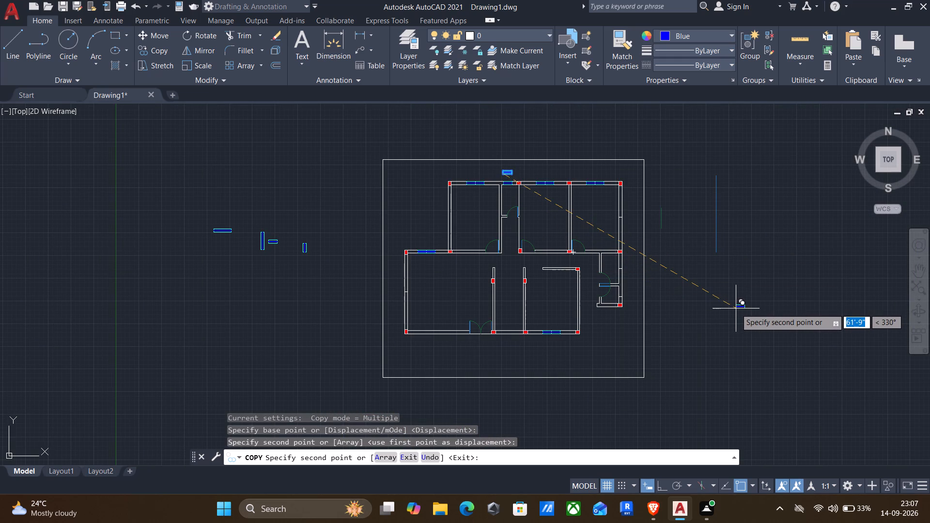
key(Escape)
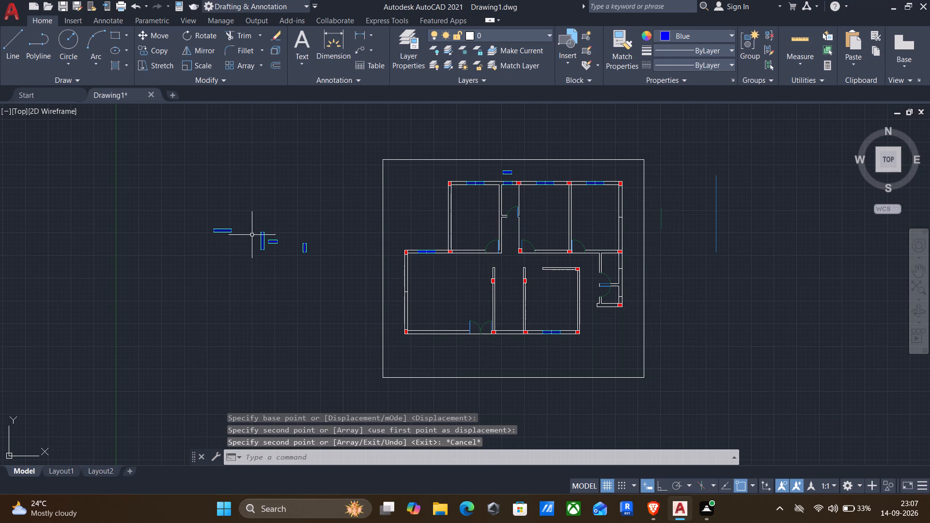
Copy the vertical 4' window symbol by its west-edge midpoint onto the window-centre mark in the southwest room's west wall.
scroll(253, 237, up, 2)
click(247, 209)
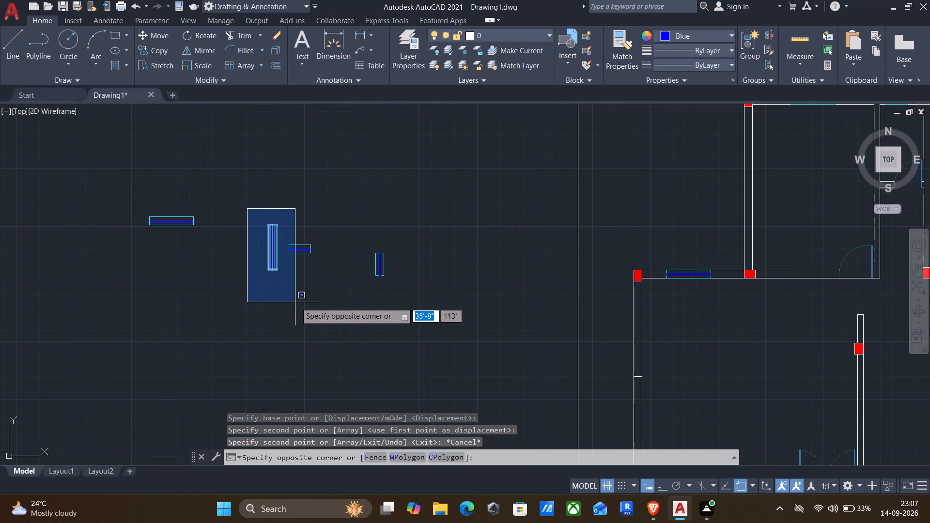
click(282, 310)
key(c)
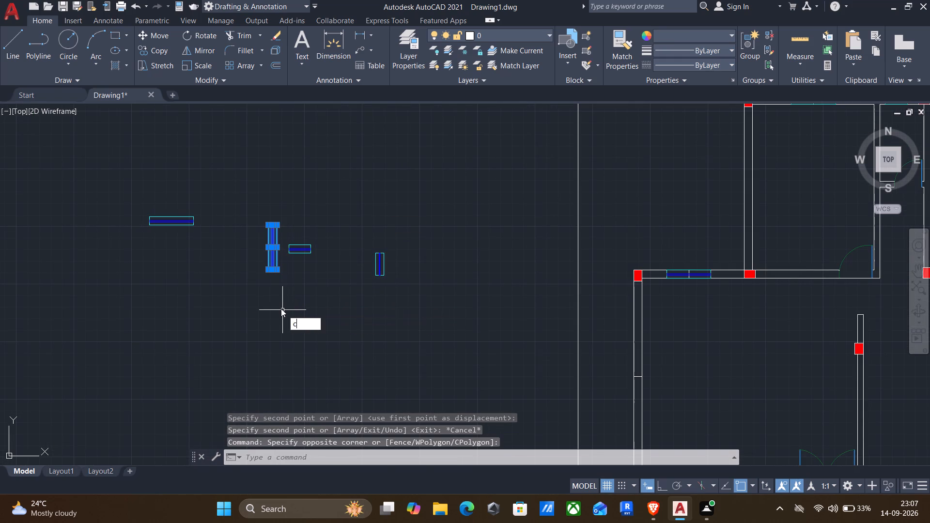
key(o)
key(Return)
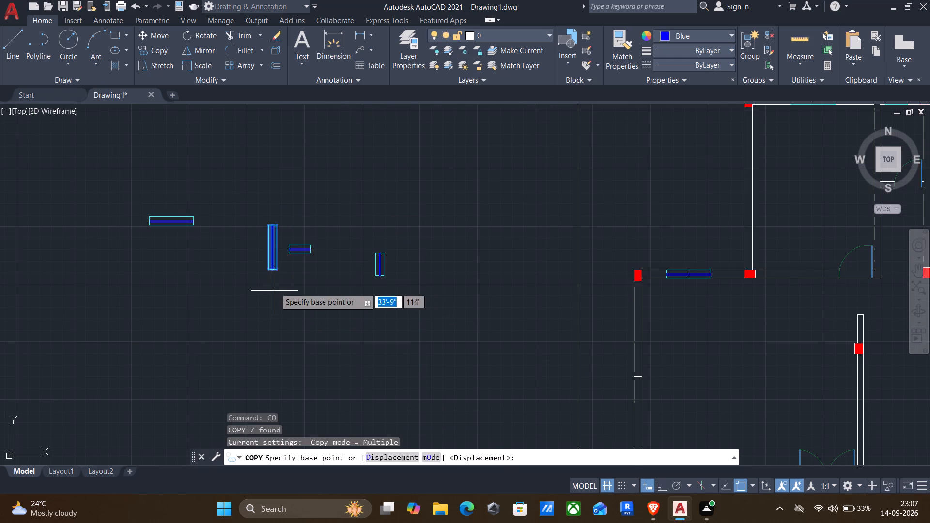
click(269, 249)
scroll(319, 272, down, 1)
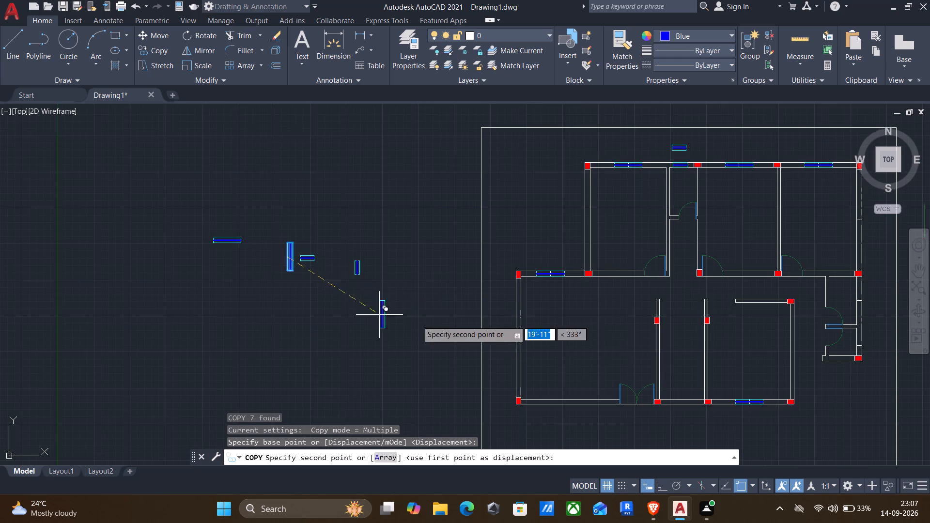
scroll(509, 342, up, 5)
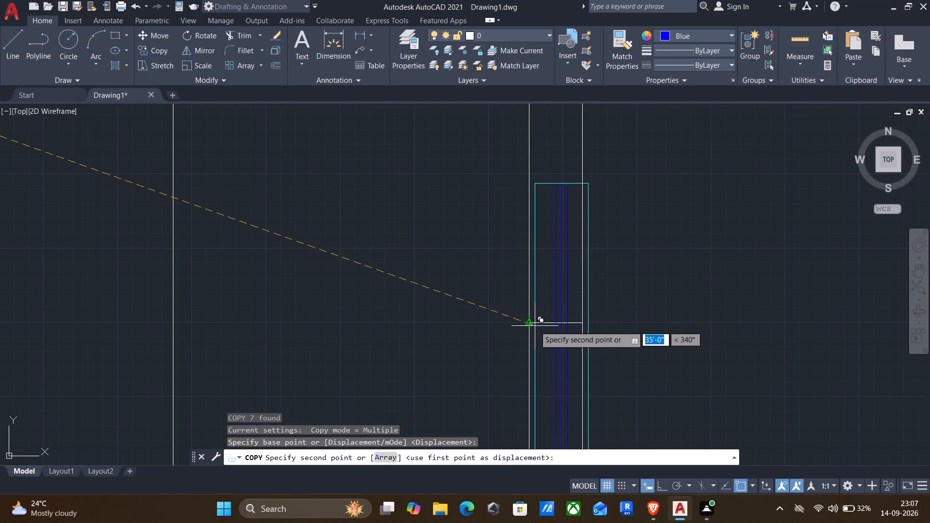
click(531, 326)
Place a copy of the vertical 4' window symbol on the centre mark in the upper small eastern room's east wall.
scroll(539, 325, down, 2)
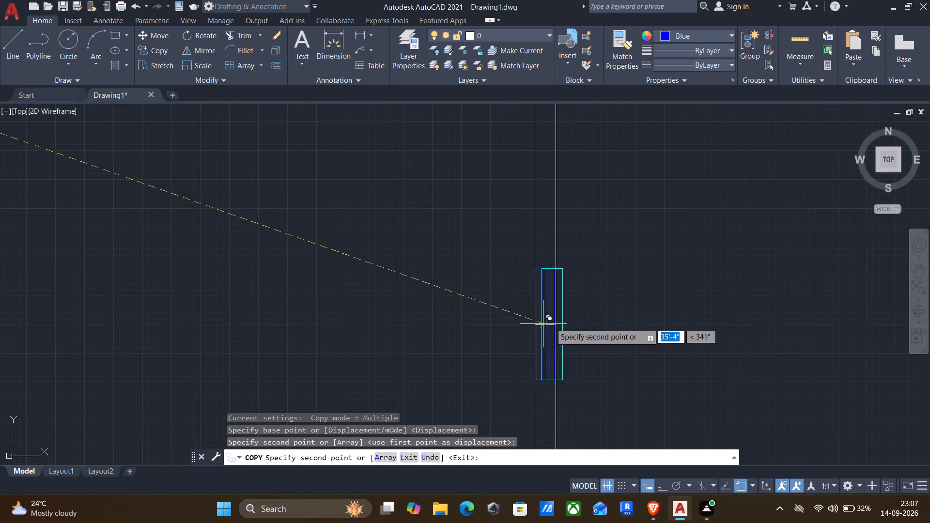
scroll(586, 316, down, 3)
middle_drag(636, 311, 546, 333)
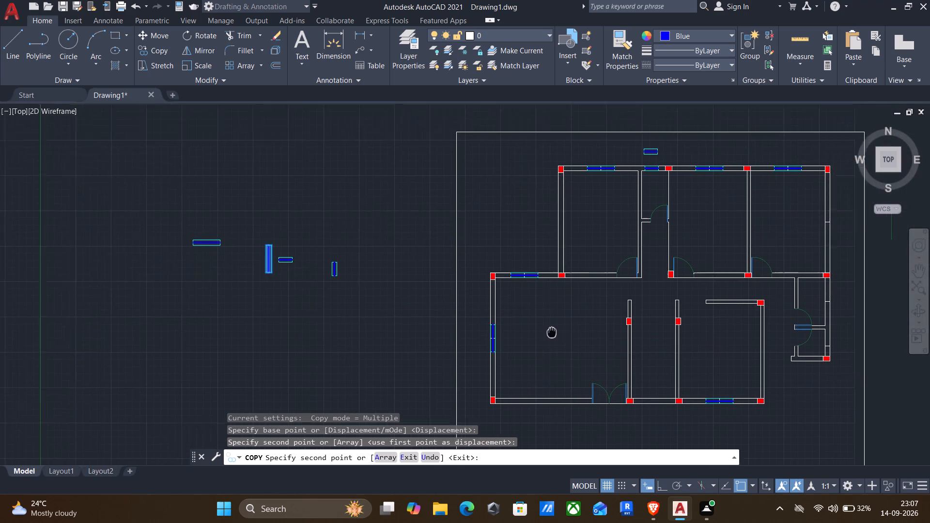
middle_drag(546, 333, 428, 369)
scroll(719, 346, up, 3)
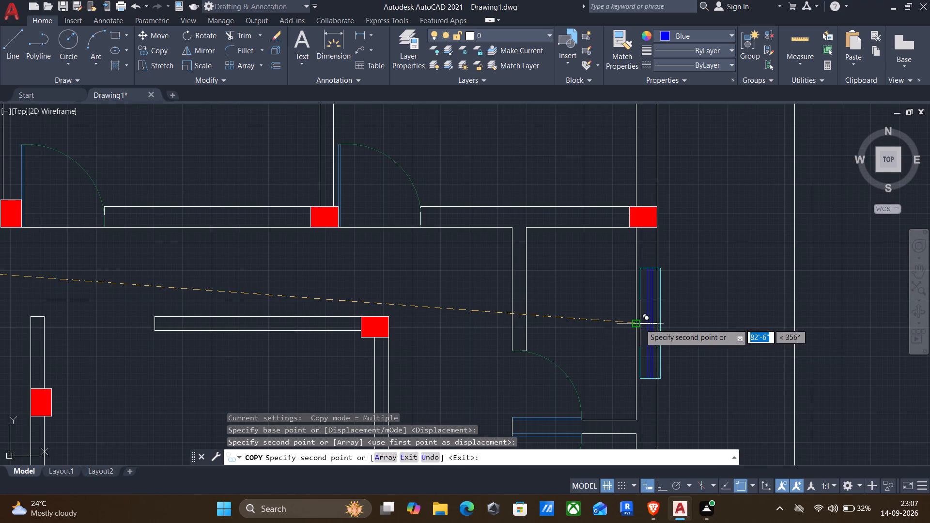
scroll(640, 323, up, 2)
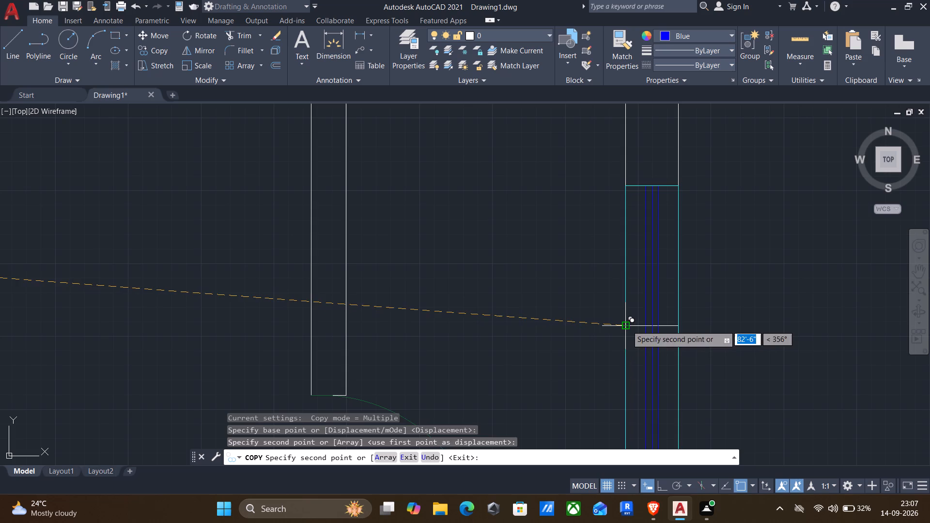
click(627, 325)
Place a copy of the vertical 4' window symbol on the centre mark in the northeast room's east wall and end copying.
scroll(633, 331, down, 3)
middle_drag(673, 354, 664, 193)
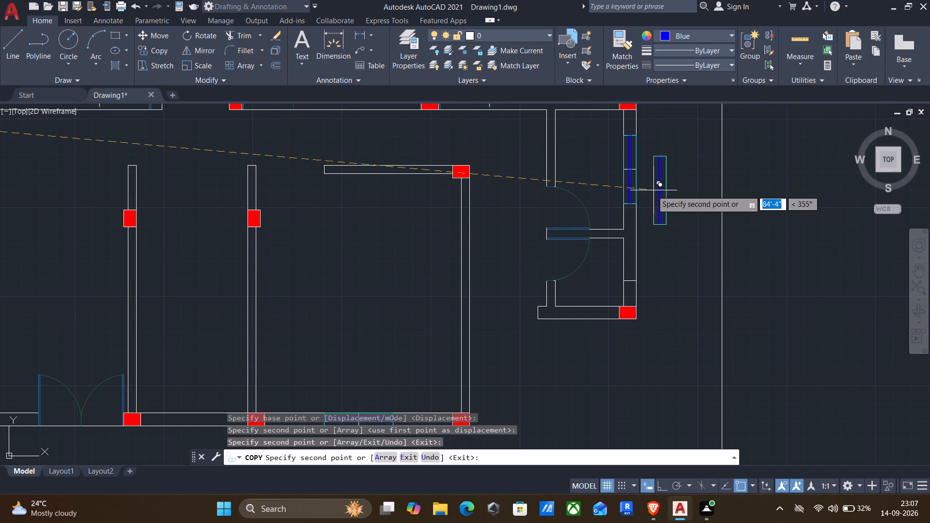
scroll(635, 215, down, 1)
middle_drag(617, 283, 637, 218)
middle_drag(616, 283, 603, 339)
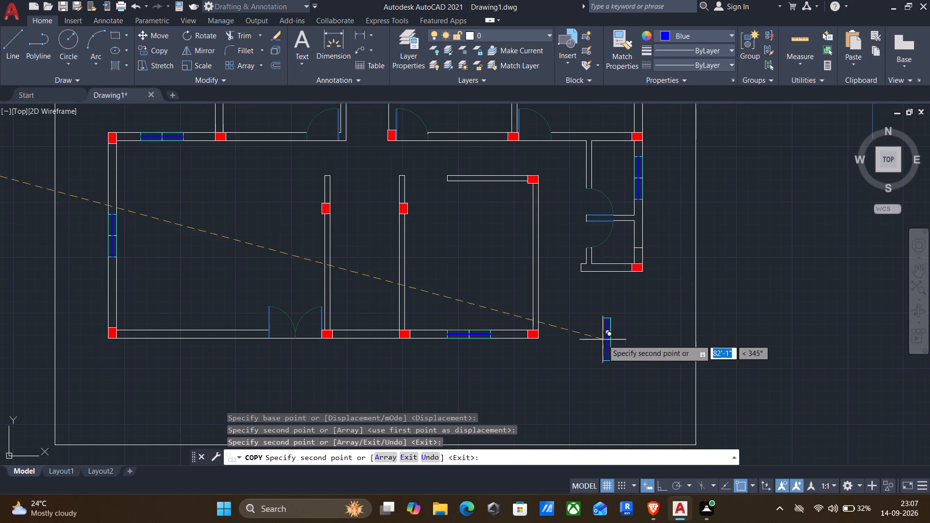
middle_drag(620, 324, 561, 399)
scroll(570, 391, down, 2)
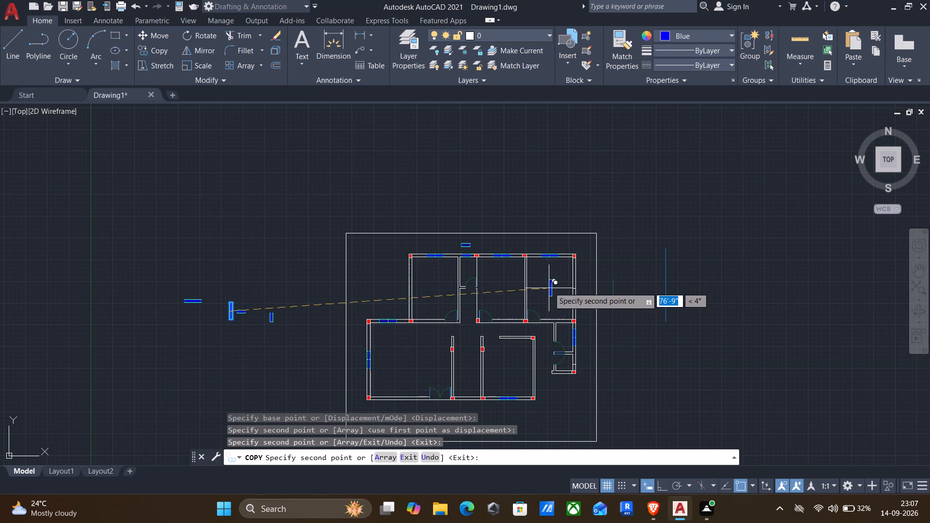
scroll(576, 304, up, 3)
scroll(563, 309, down, 2)
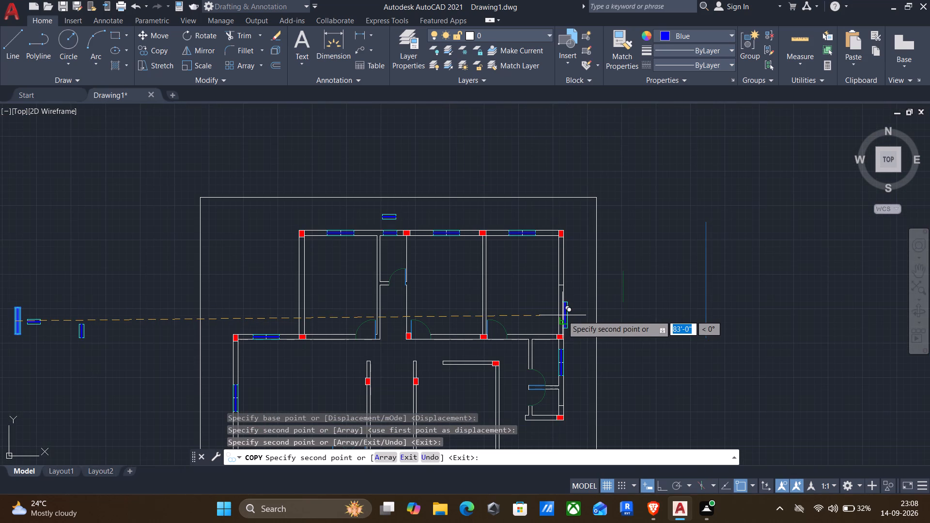
scroll(562, 315, up, 3)
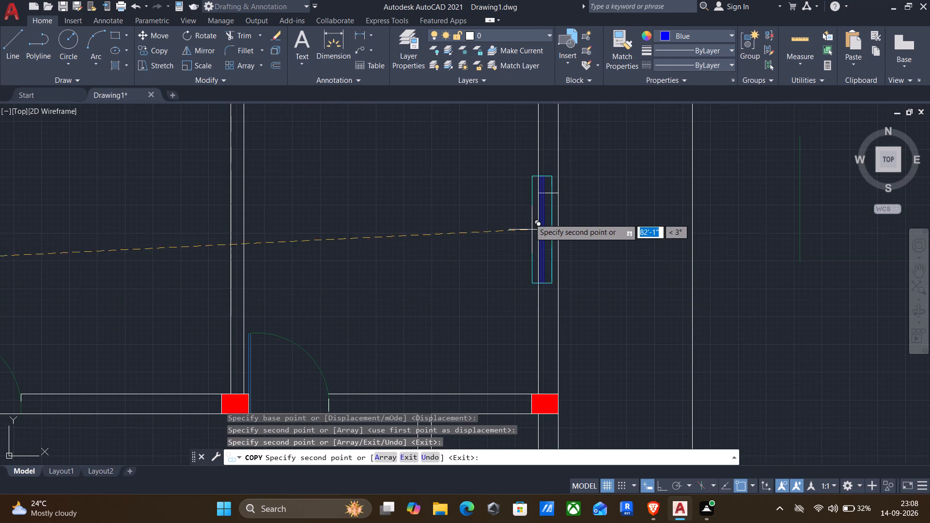
click(538, 192)
scroll(549, 221, down, 2)
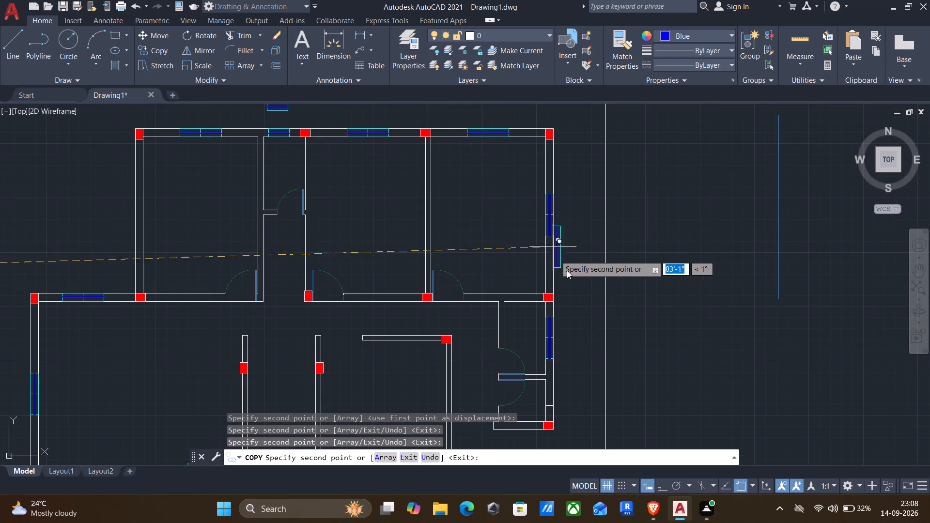
middle_drag(615, 305, 601, 304)
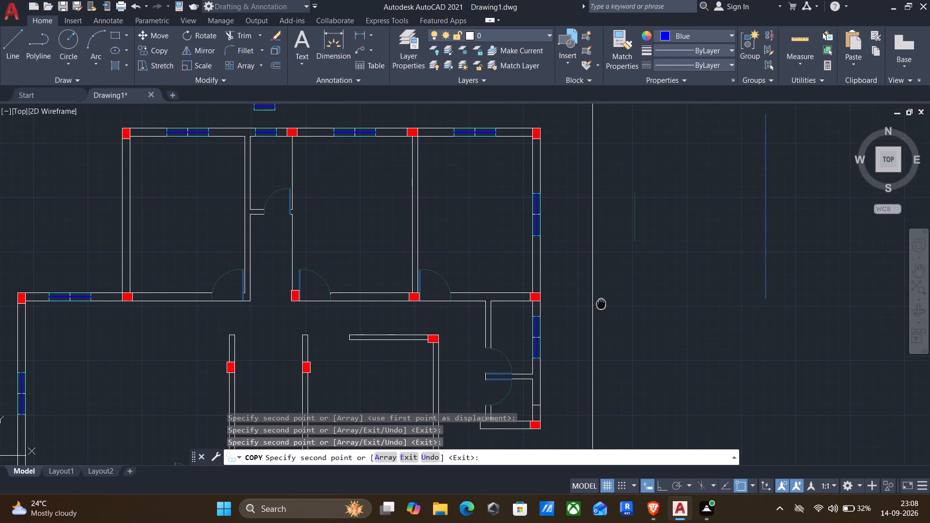
middle_drag(601, 304, 653, 214)
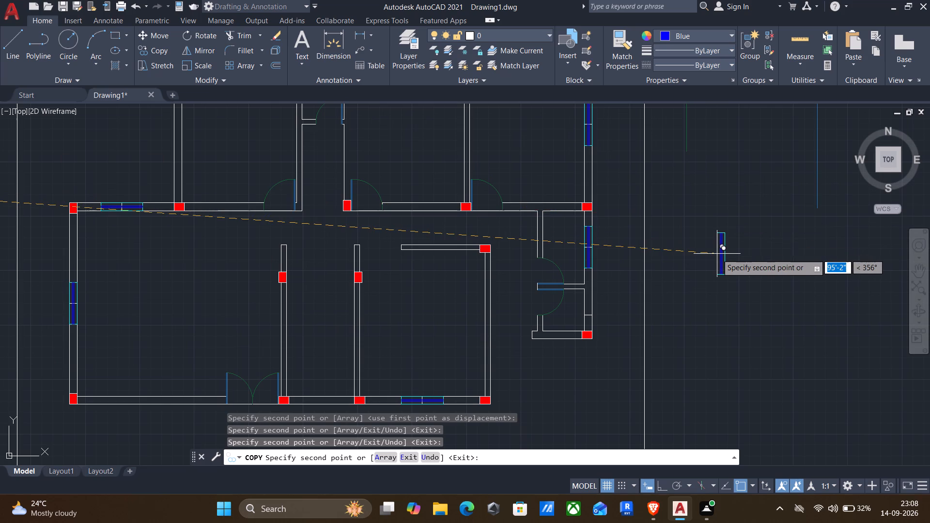
key(Escape)
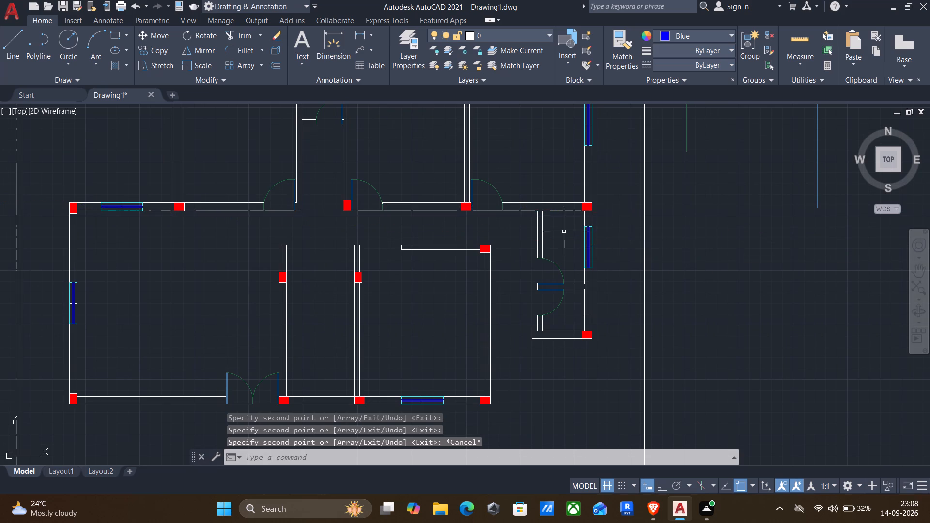
Erase all lines of the 4' window symbol in the upper small eastern room's east wall, keeping the white wall mark.
scroll(563, 233, up, 3)
click(592, 186)
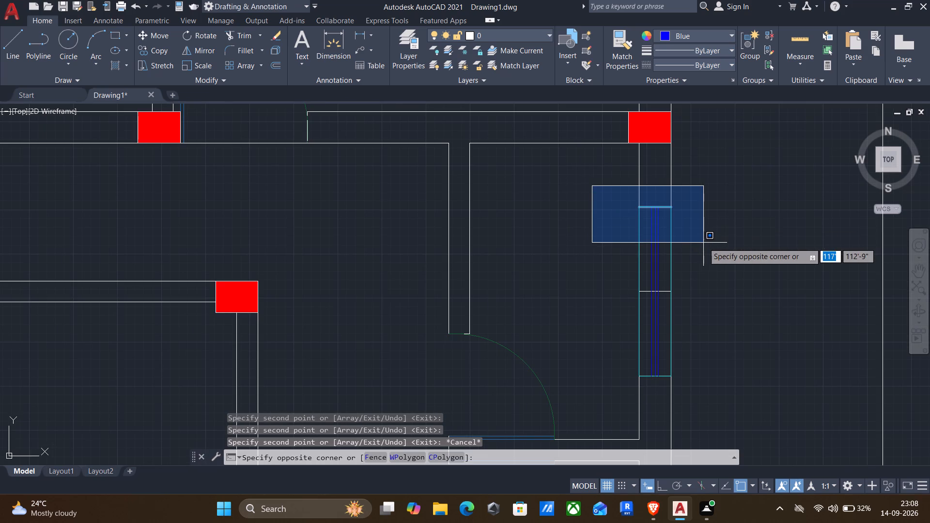
click(703, 243)
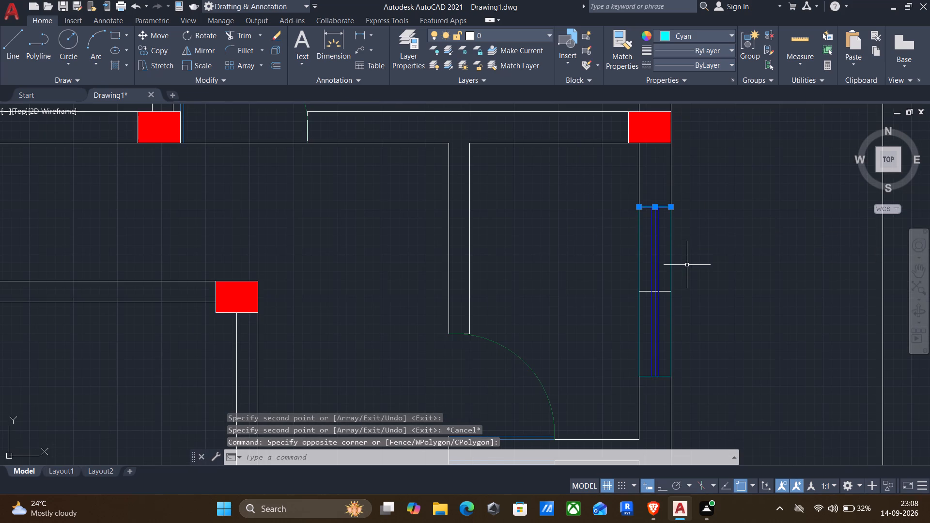
key(Delete)
click(670, 262)
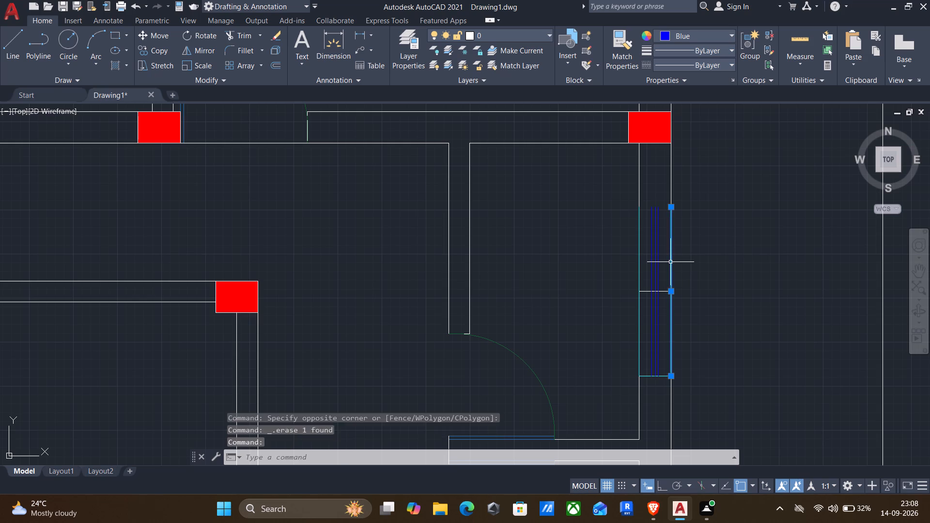
key(Delete)
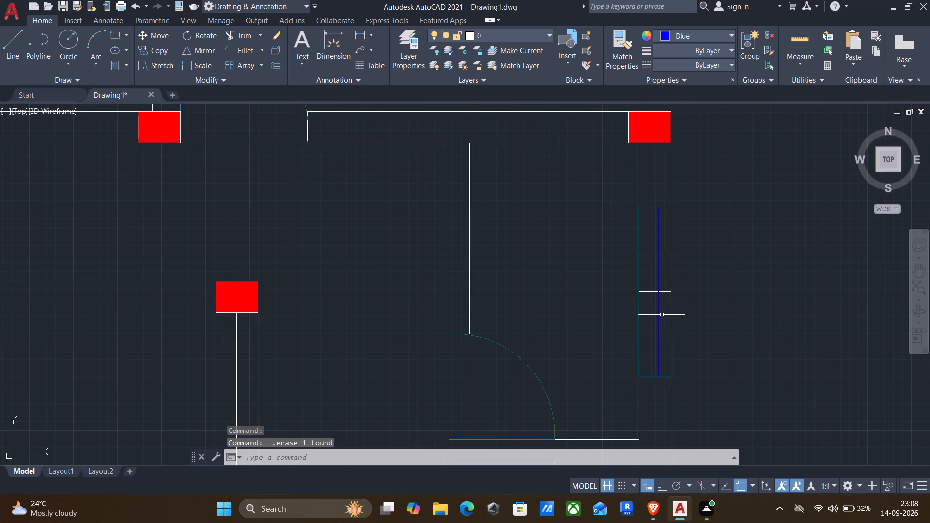
scroll(661, 321, down, 1)
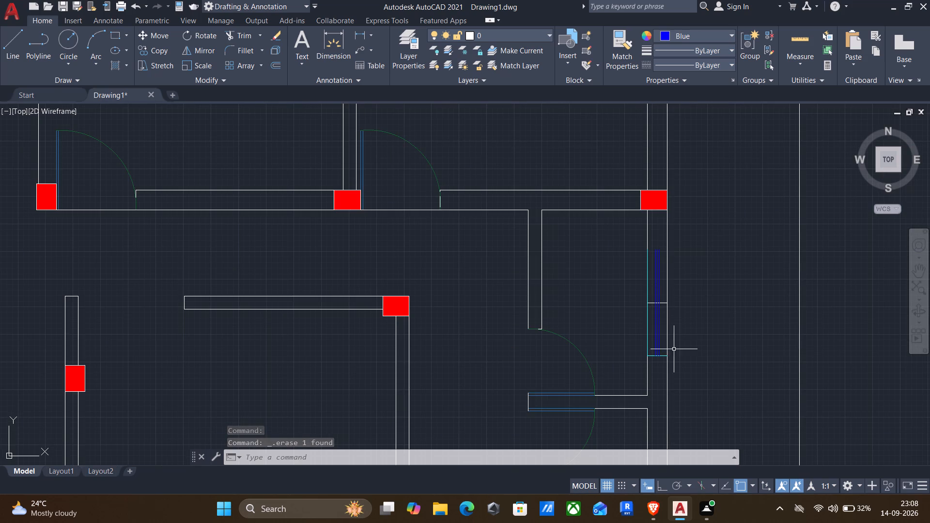
middle_drag(676, 338, 687, 230)
middle_drag(685, 240, 671, 285)
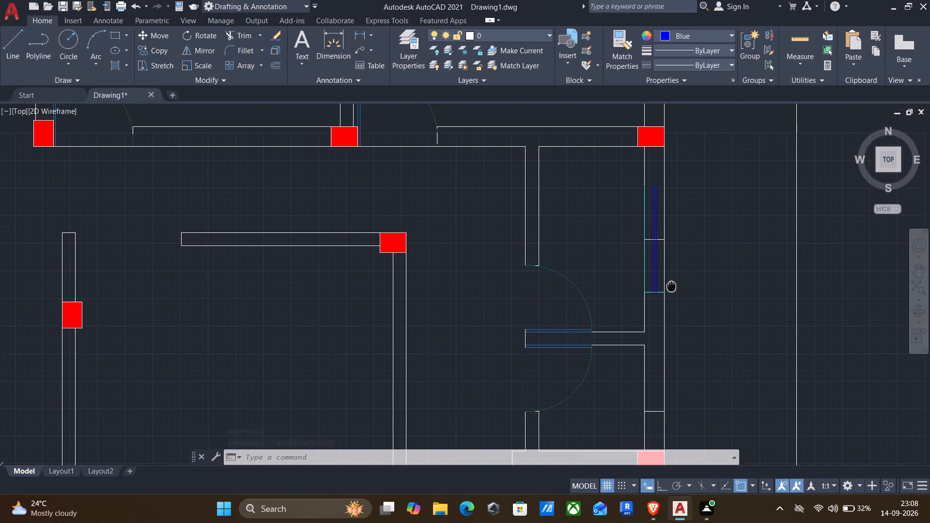
middle_drag(671, 285, 673, 297)
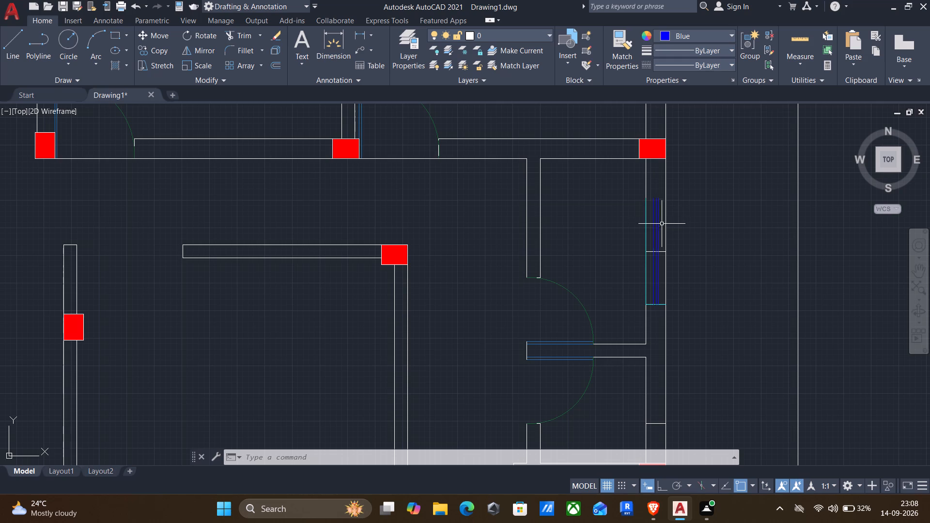
scroll(662, 225, up, 2)
click(658, 231)
click(629, 231)
key(Delete)
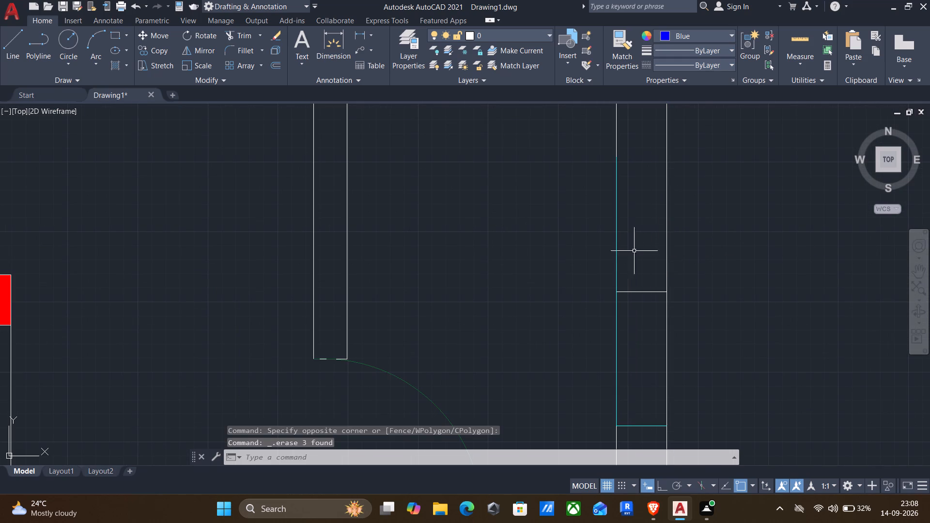
click(636, 425)
key(Delete)
click(616, 373)
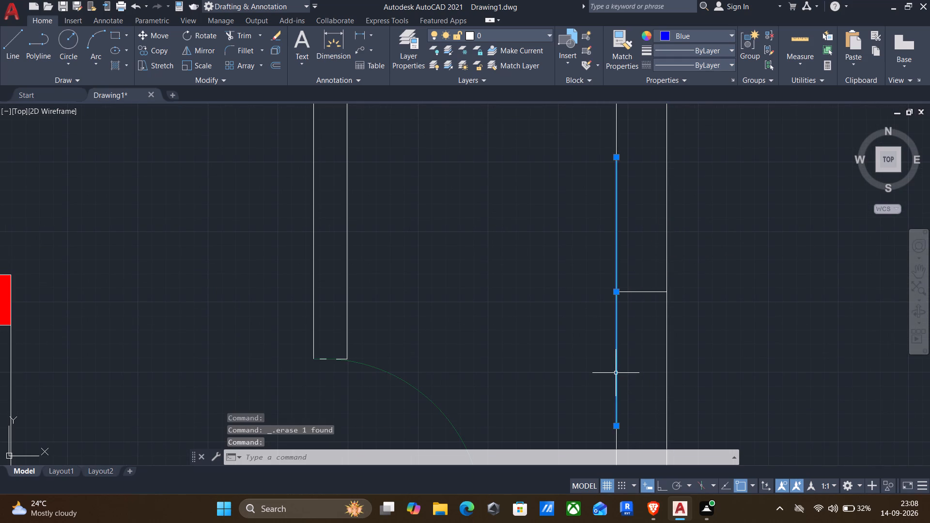
key(Delete)
Copy the vertical 2' window symbol by its northwest corner onto the mark's west end in the upper small eastern room's east wall.
scroll(594, 360, down, 2)
scroll(614, 283, down, 5)
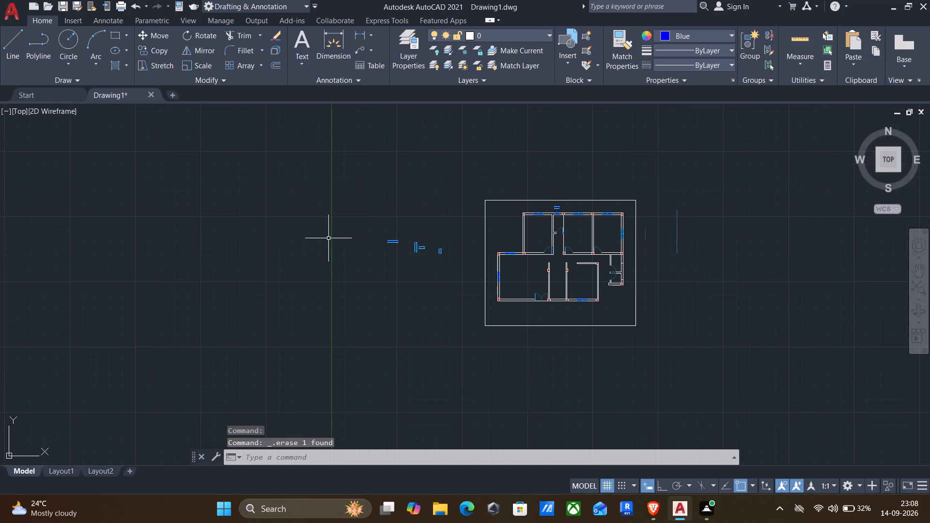
scroll(417, 258, up, 3)
click(463, 195)
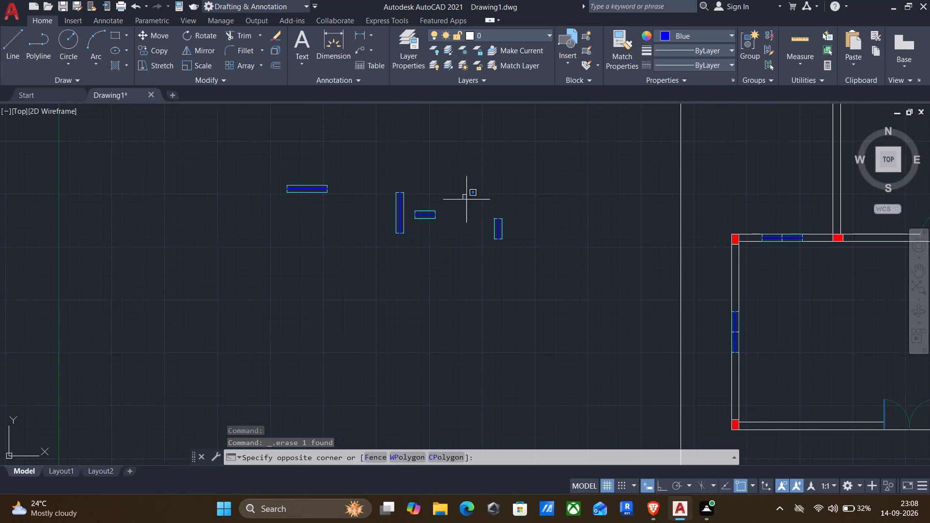
click(557, 296)
text(co)
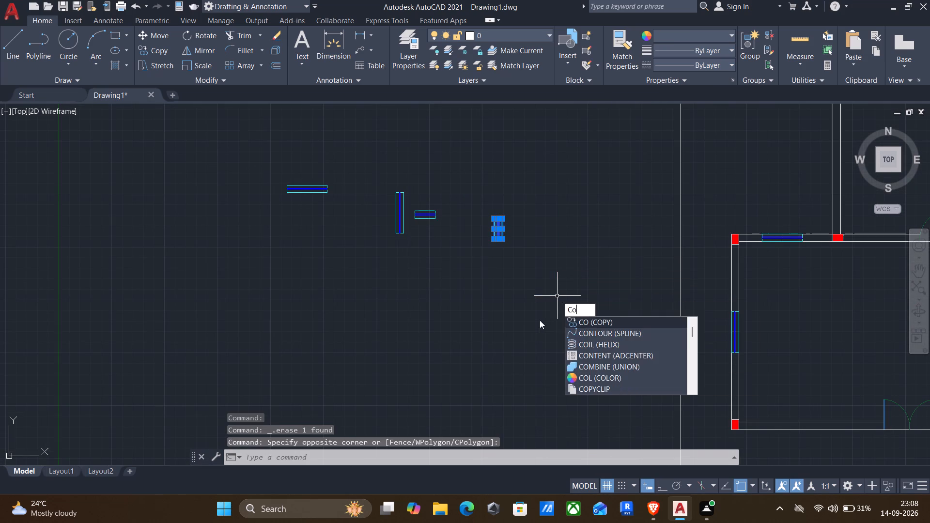
key(Return)
scroll(513, 313, down, 2)
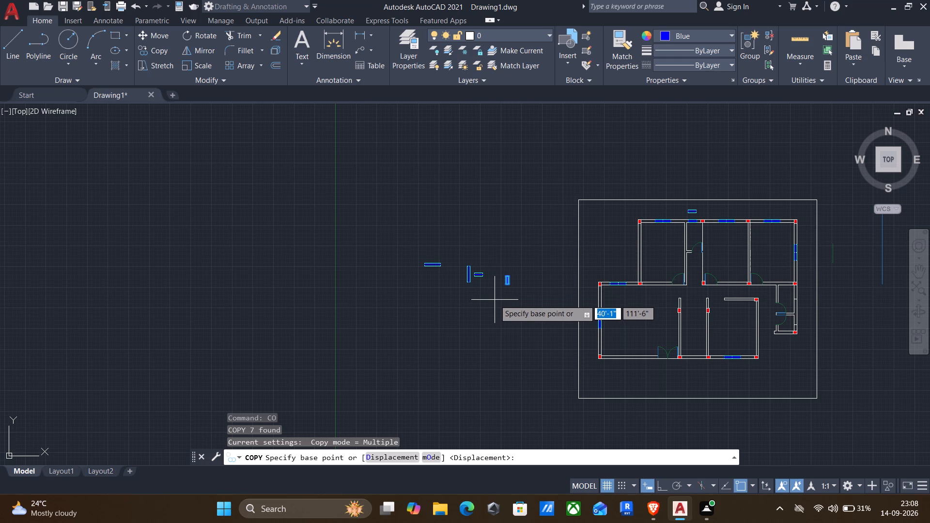
scroll(496, 271, up, 5)
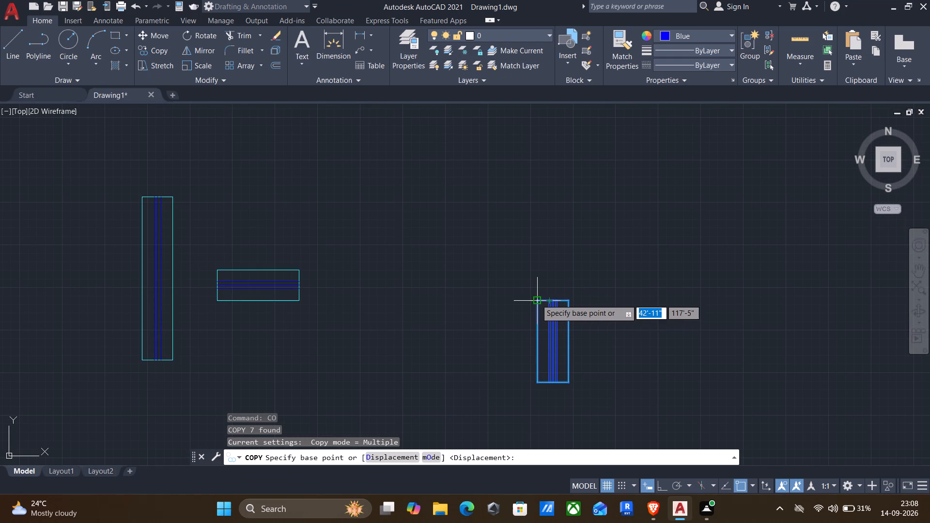
click(536, 299)
scroll(578, 294, down, 2)
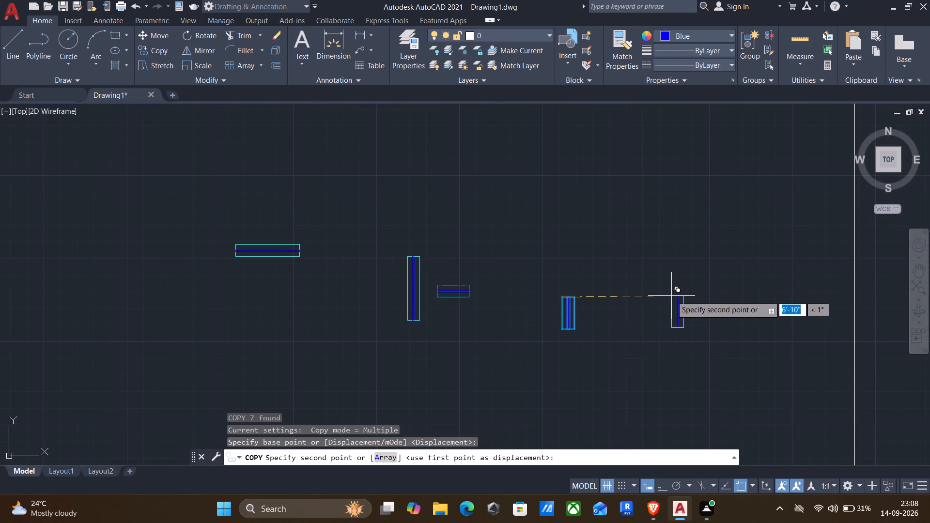
scroll(699, 305, down, 1)
middle_drag(747, 326, 261, 266)
scroll(862, 281, up, 2)
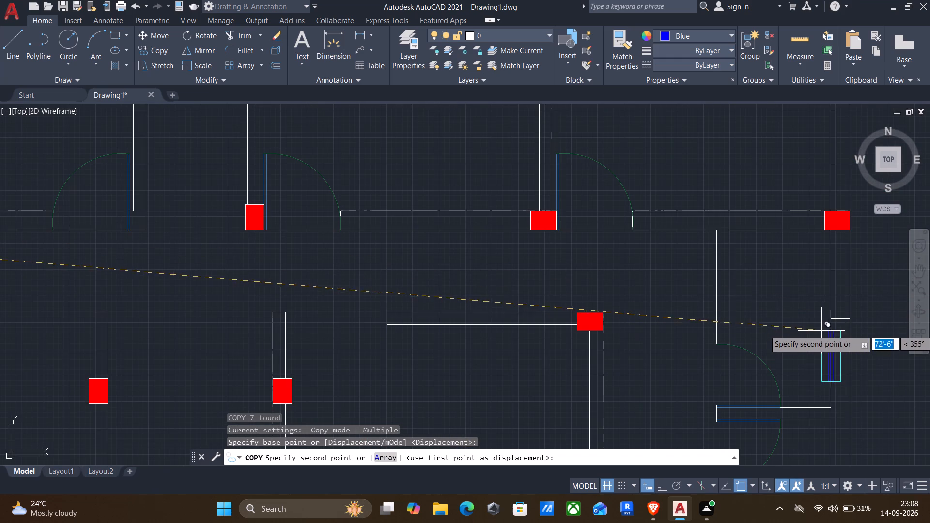
click(834, 322)
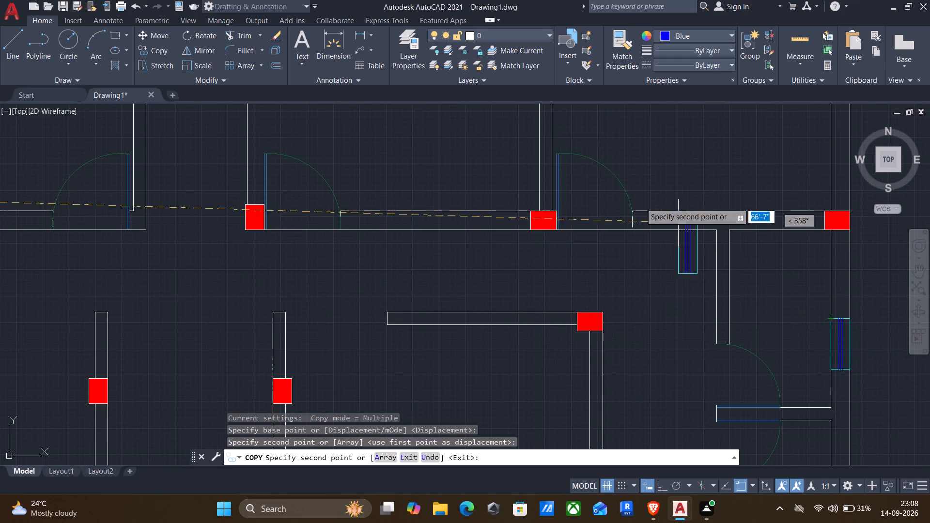
Place another copy of the vertical 2' window symbol outside the plot's east boundary and end copying.
scroll(614, 291, down, 1)
middle_drag(657, 332, 439, 290)
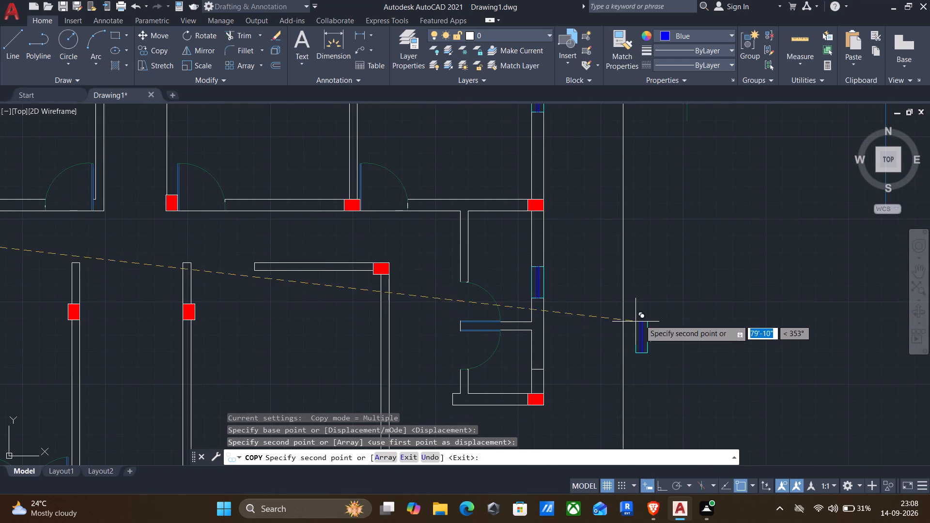
click(681, 318)
key(Return)
Move the loose 2' window symbol by its southeast corner onto the mark's east end in the lower small eastern room's east wall.
drag(661, 294, 666, 313)
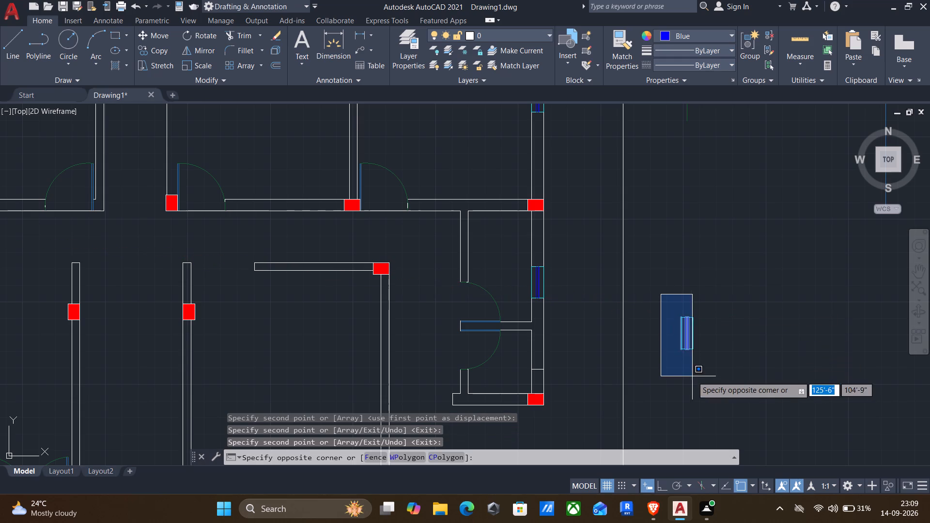
click(706, 386)
key(m)
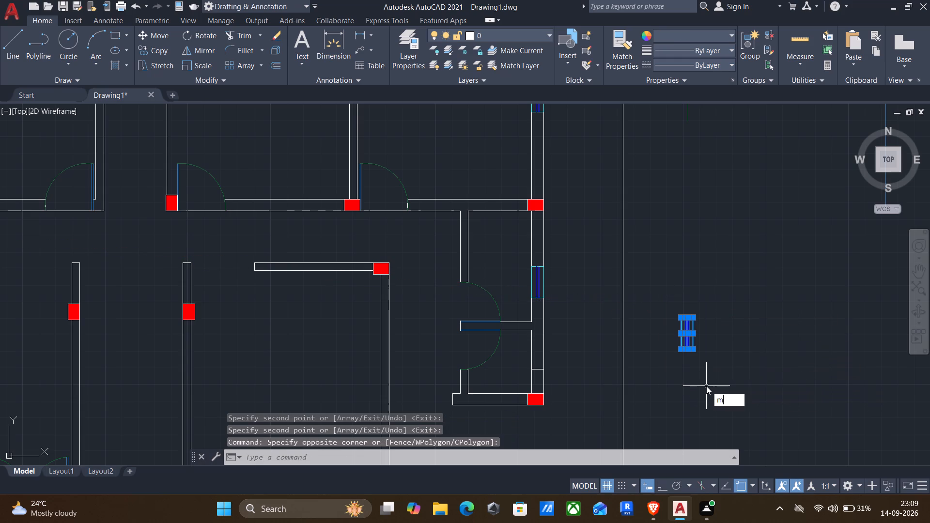
key(Return)
scroll(686, 360, up, 2)
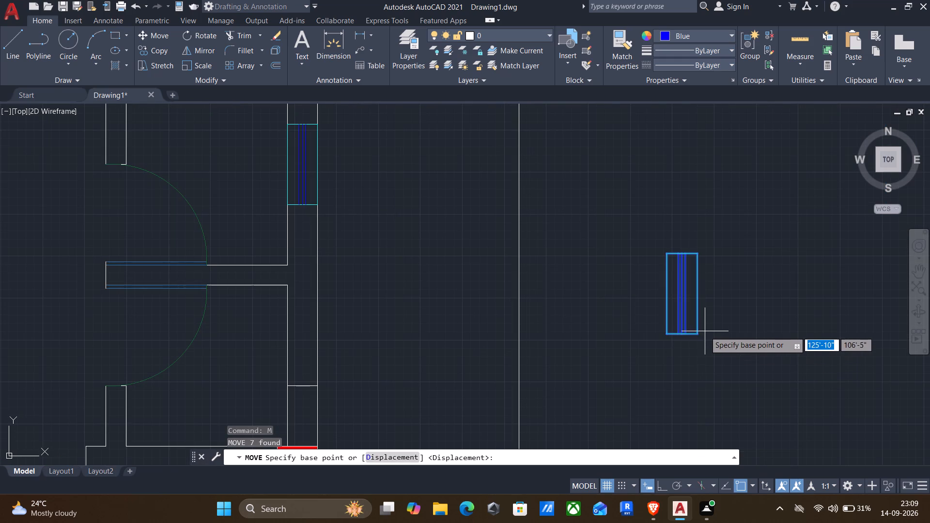
click(698, 337)
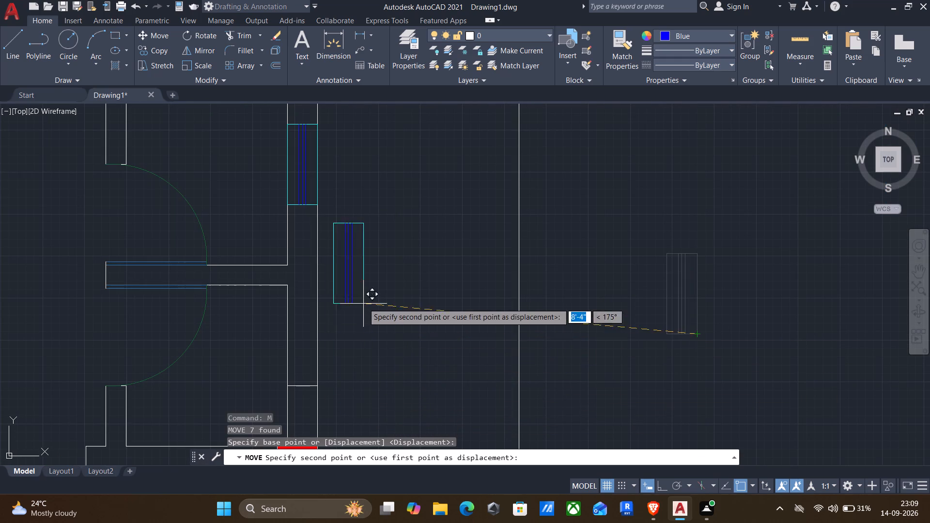
click(318, 387)
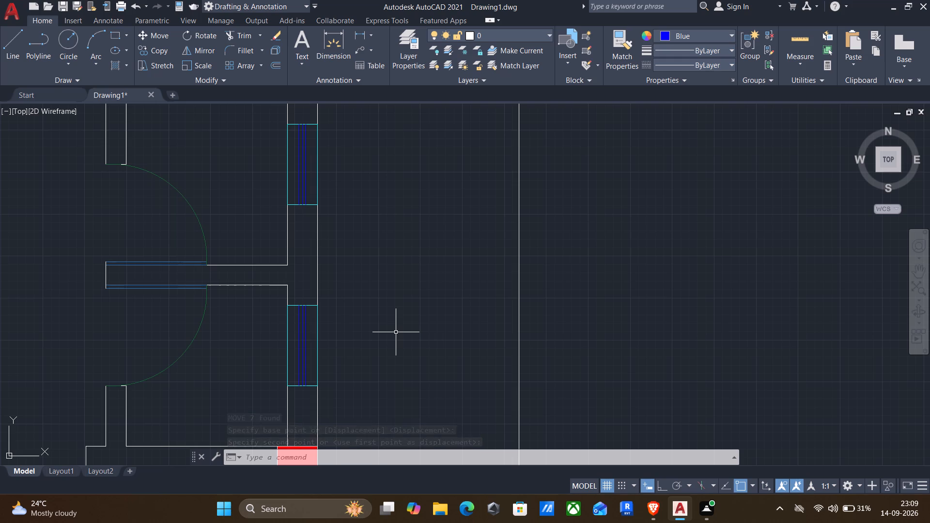
Erase the seven white wall marks crossing the middles of the 4' window symbols in the south, east, north and west room walls.
scroll(387, 317, down, 2)
middle_drag(387, 331, 466, 273)
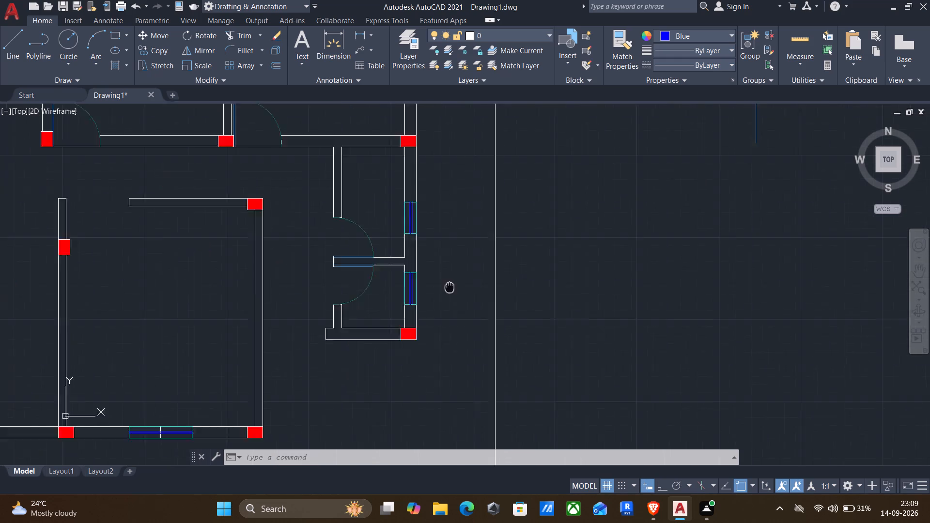
middle_drag(466, 273, 542, 195)
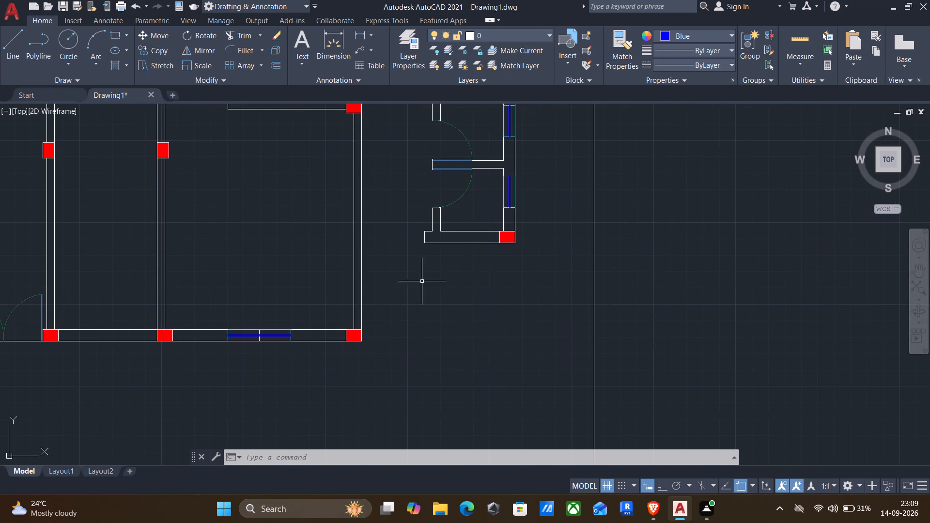
scroll(257, 348, up, 3)
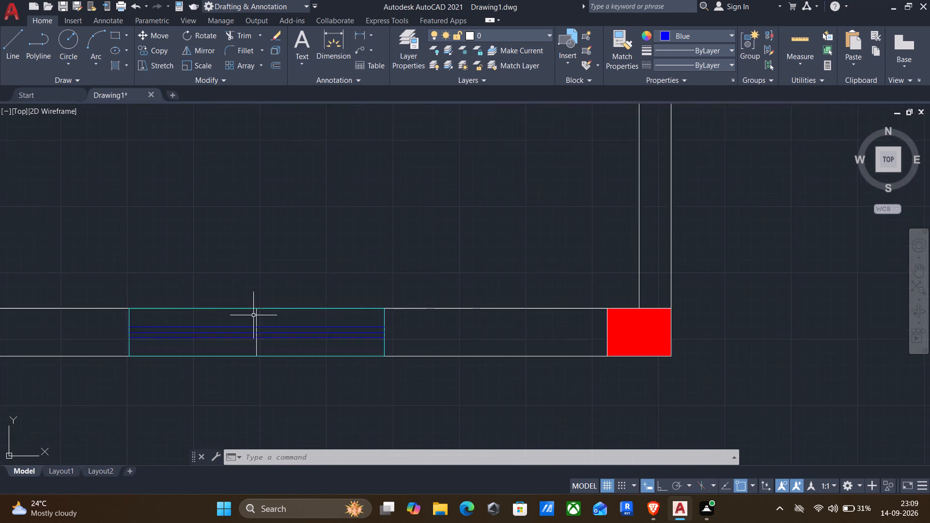
scroll(253, 315, up, 2)
click(258, 316)
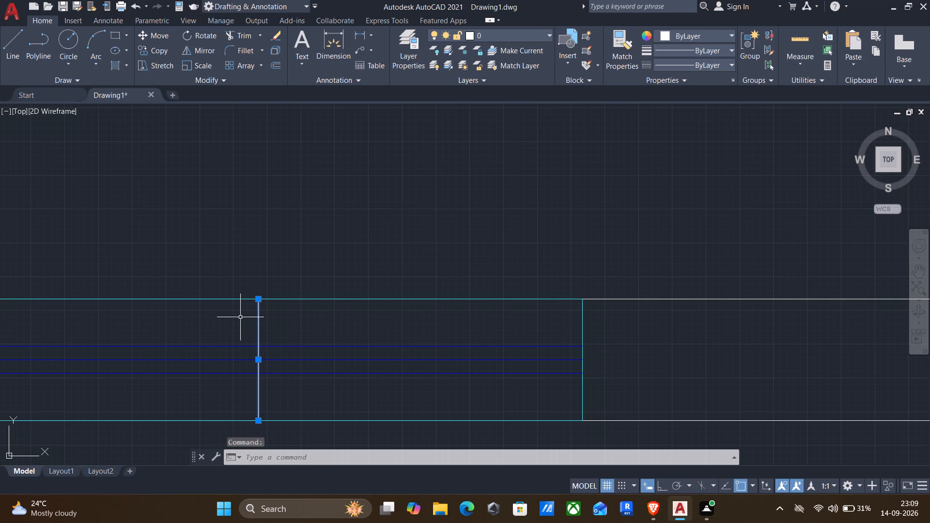
scroll(247, 320, down, 3)
scroll(433, 232, down, 3)
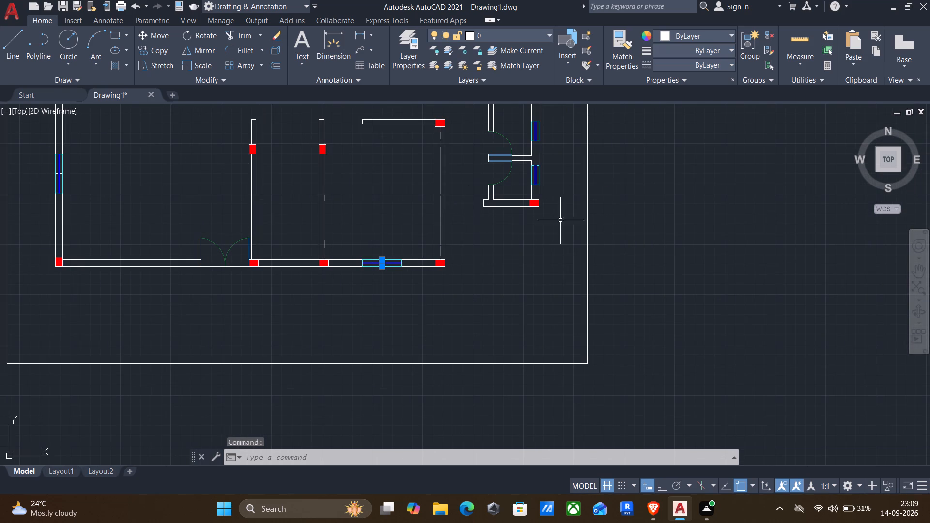
middle_drag(582, 259, 496, 461)
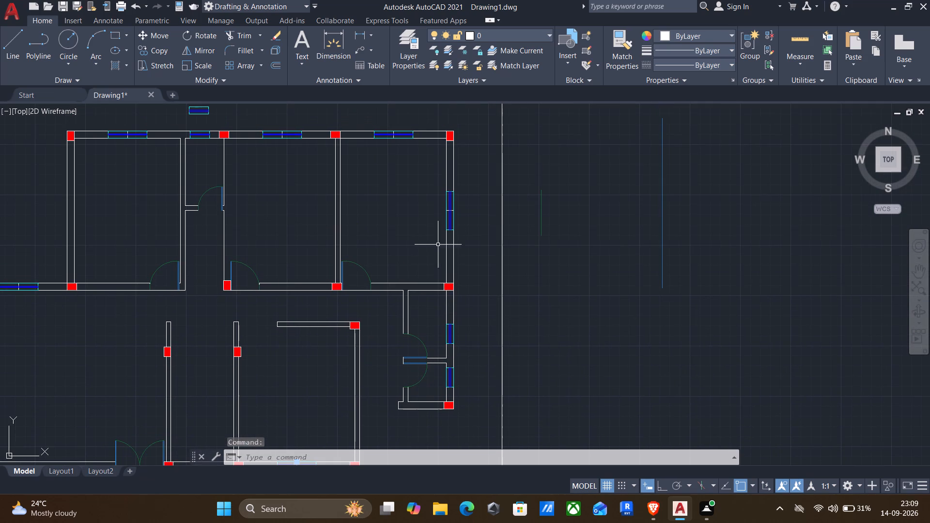
scroll(443, 213, up, 5)
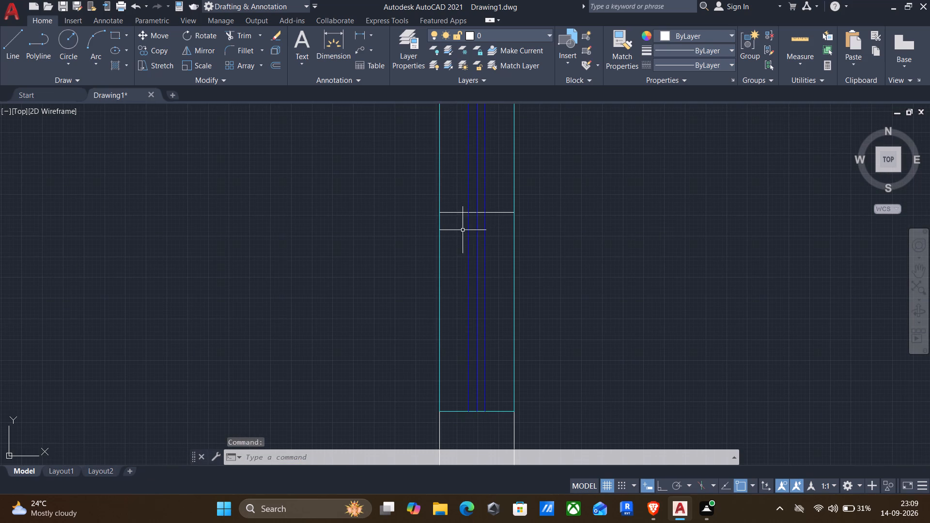
click(459, 214)
scroll(453, 244, down, 2)
scroll(355, 202, down, 1)
middle_drag(344, 214, 395, 445)
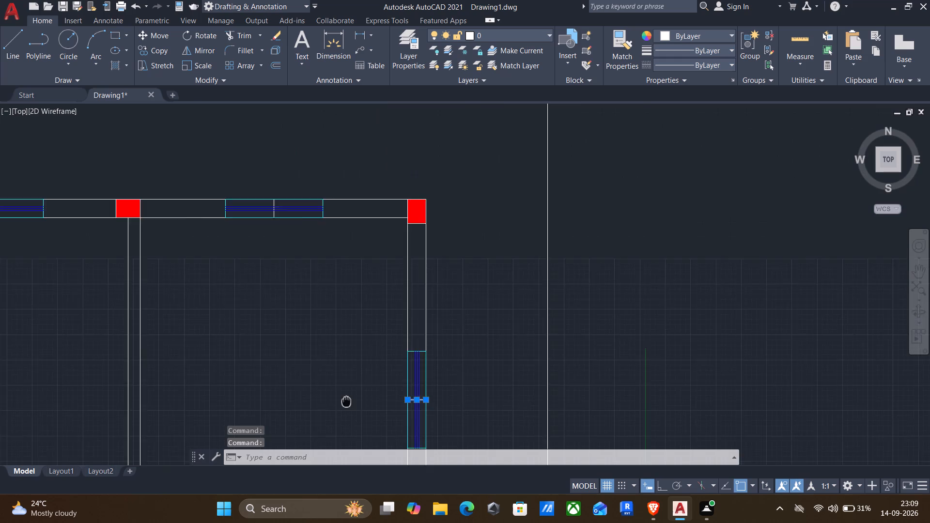
middle_drag(395, 445, 460, 483)
scroll(338, 284, up, 3)
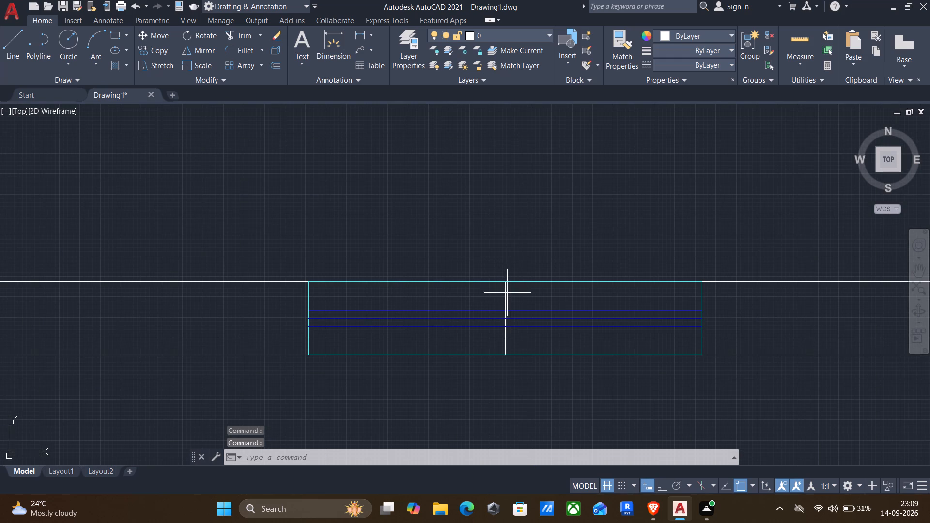
click(507, 293)
click(472, 288)
scroll(110, 368, down, 2)
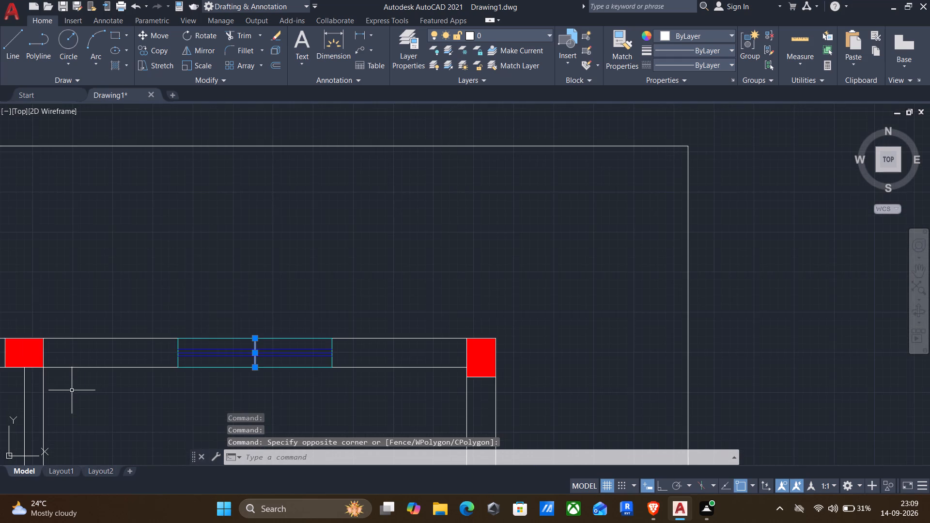
middle_drag(80, 367, 739, 271)
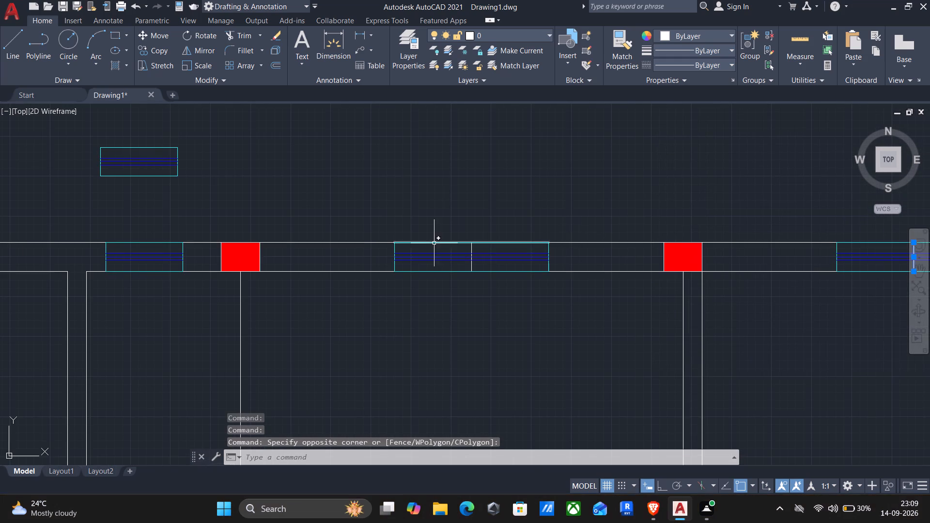
scroll(434, 245, up, 2)
click(539, 253)
click(502, 256)
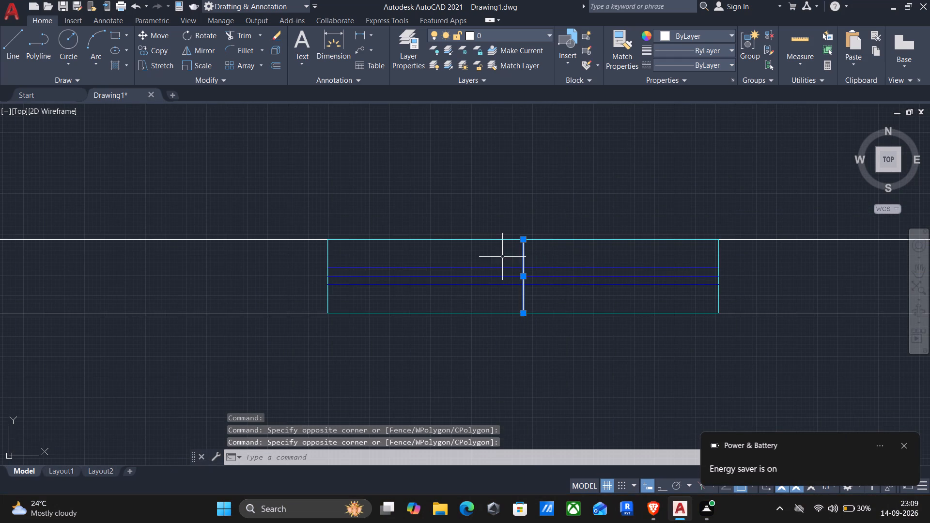
scroll(275, 332, down, 3)
middle_drag(198, 365, 589, 284)
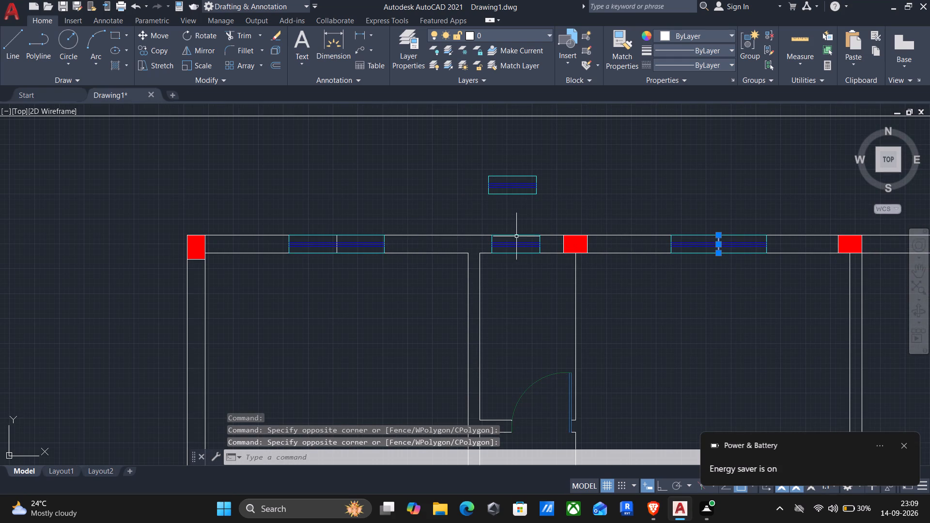
scroll(362, 235, up, 3)
scroll(261, 242, up, 2)
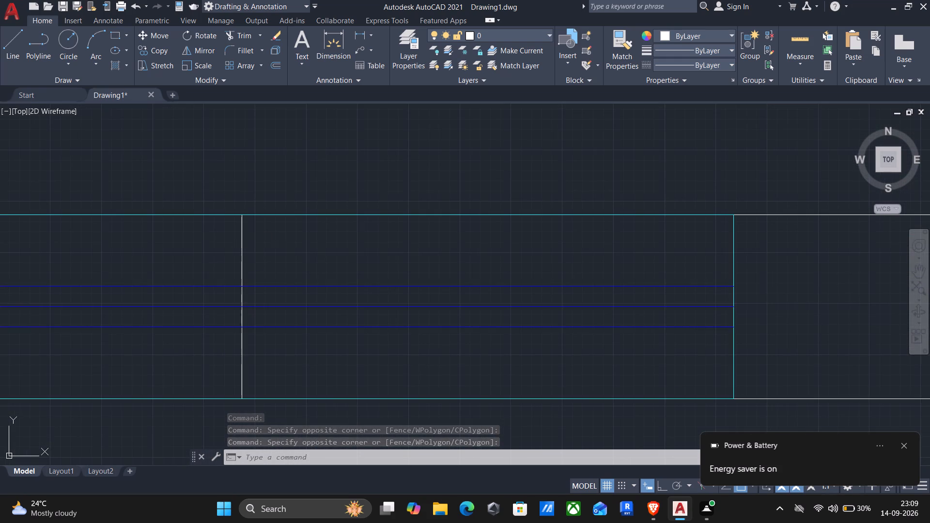
click(258, 243)
click(198, 244)
scroll(196, 258, down, 3)
middle_drag(199, 357, 287, 181)
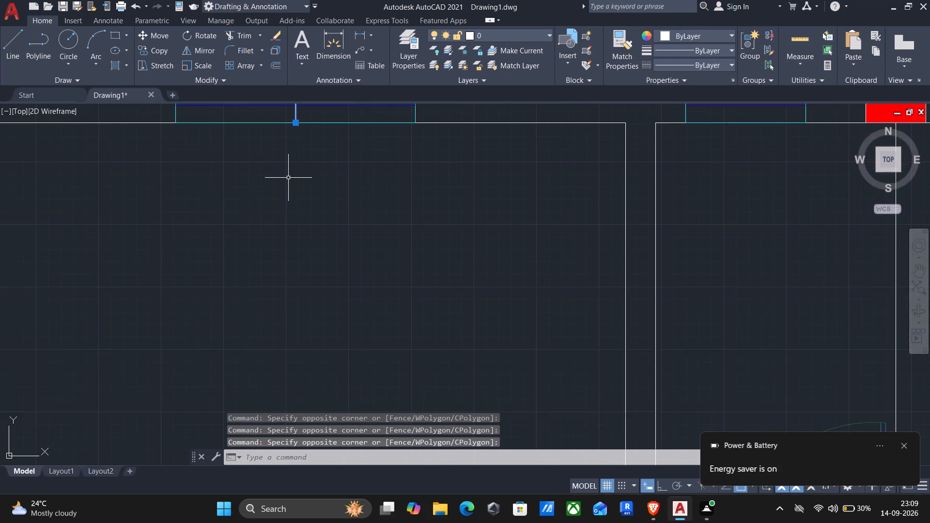
scroll(288, 178, down, 3)
middle_drag(253, 265, 347, 145)
scroll(206, 305, up, 3)
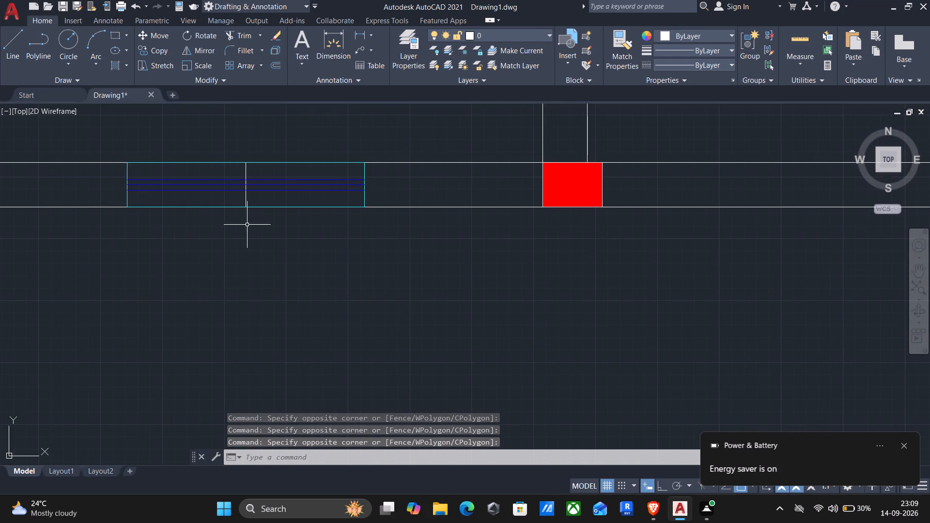
scroll(271, 171, up, 3)
drag(230, 169, 222, 168)
click(59, 162)
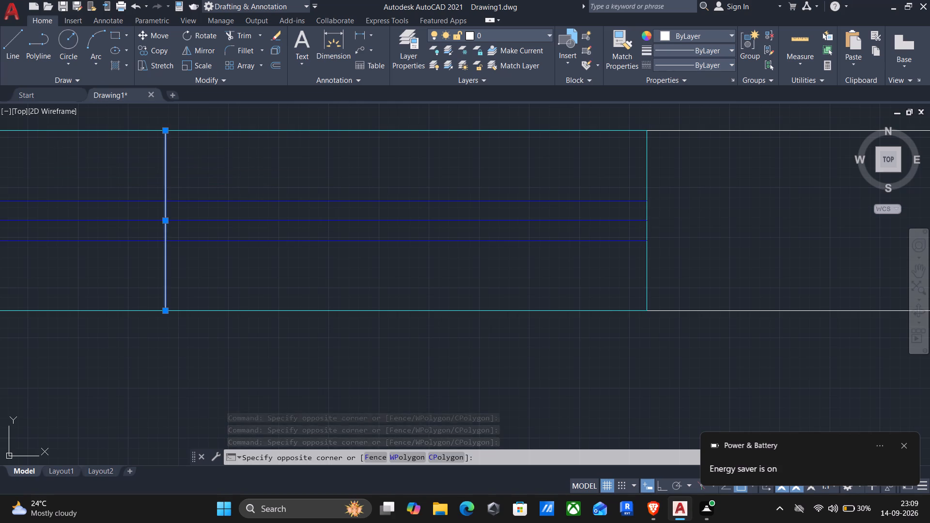
scroll(87, 225, down, 3)
middle_drag(135, 301, 307, 154)
scroll(309, 150, down, 4)
middle_drag(266, 290, 356, 178)
middle_drag(382, 218, 523, 298)
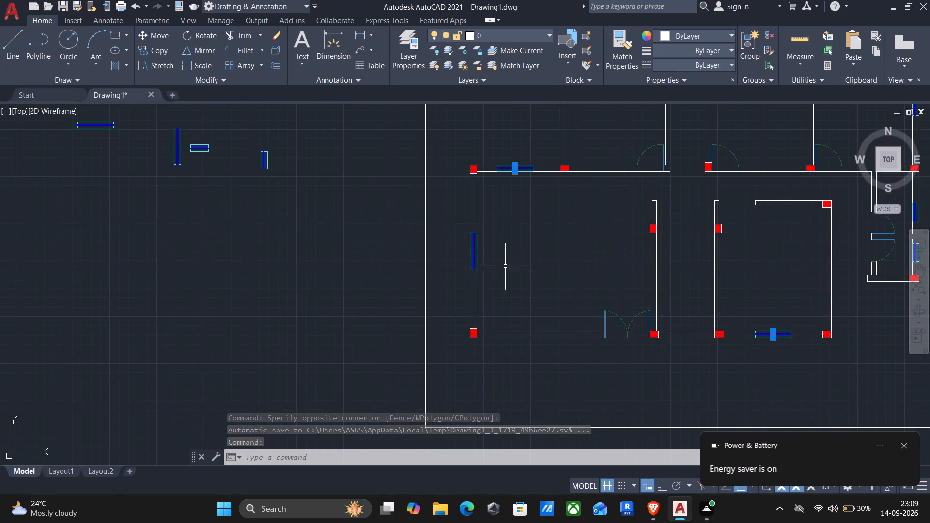
scroll(478, 251, up, 8)
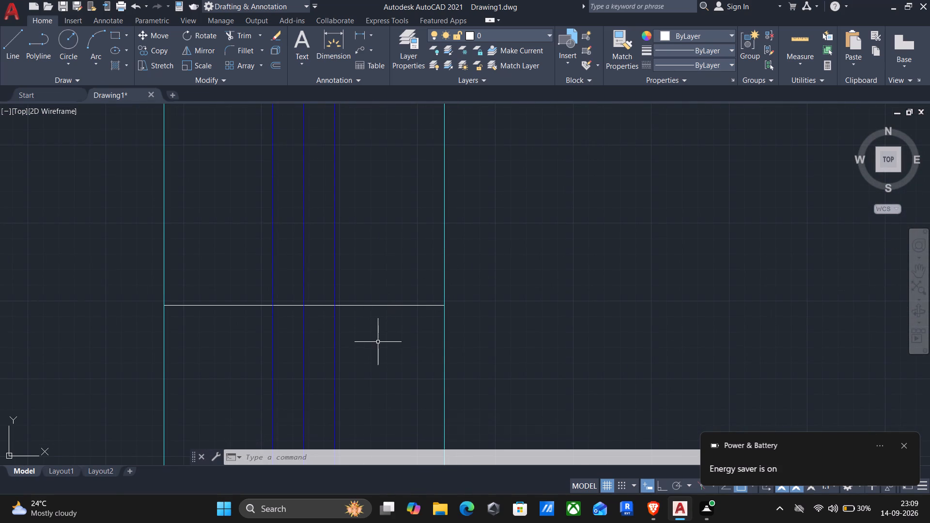
click(415, 329)
click(388, 254)
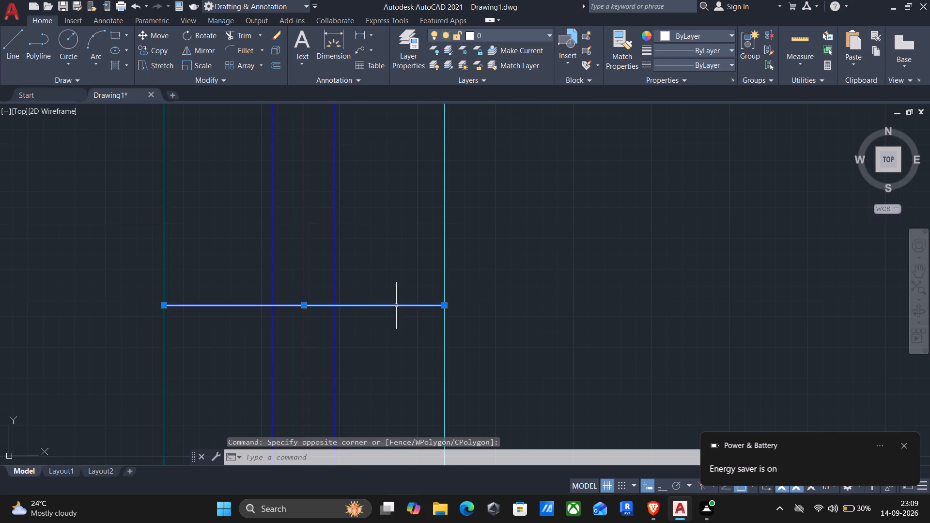
key(Delete)
Copy the horizontal 2' window symbol by its southwest corner to just above the south wall, east of the southwest column, and end copying.
scroll(421, 357, down, 4)
scroll(471, 317, down, 3)
middle_drag(507, 296, 428, 299)
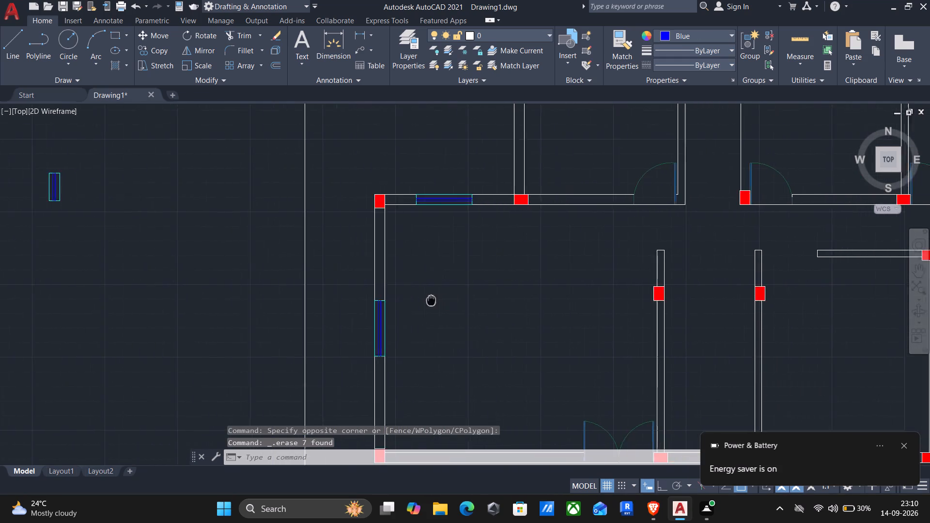
middle_drag(428, 299, 376, 161)
scroll(377, 169, down, 1)
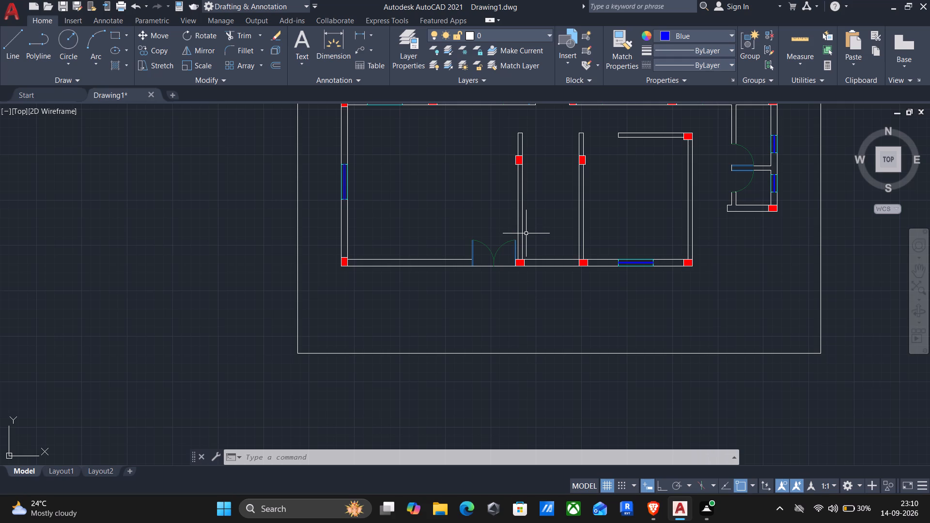
middle_drag(619, 285, 528, 333)
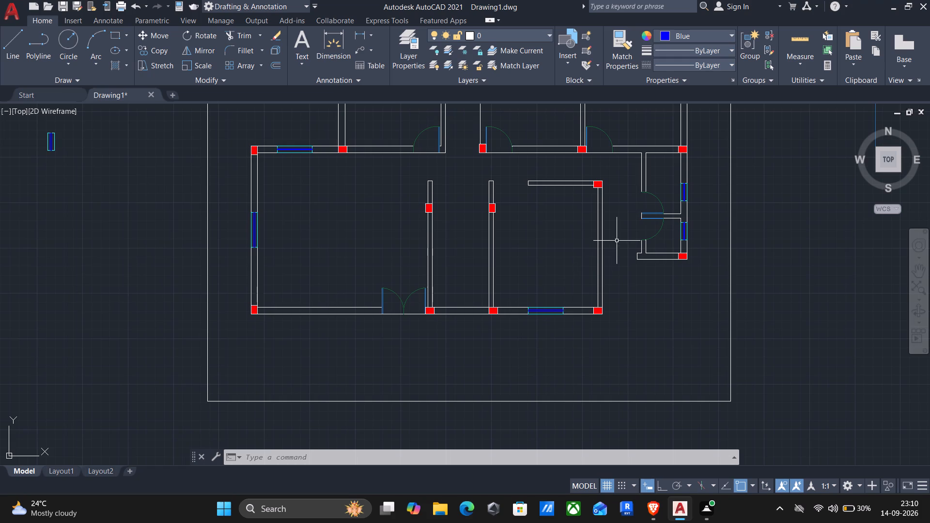
middle_drag(56, 253, 277, 319)
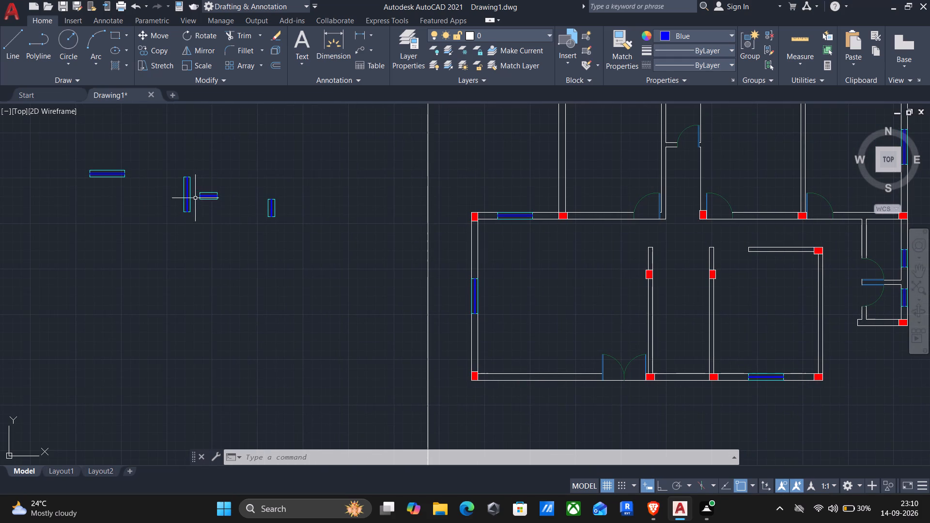
scroll(192, 198, up, 2)
click(195, 173)
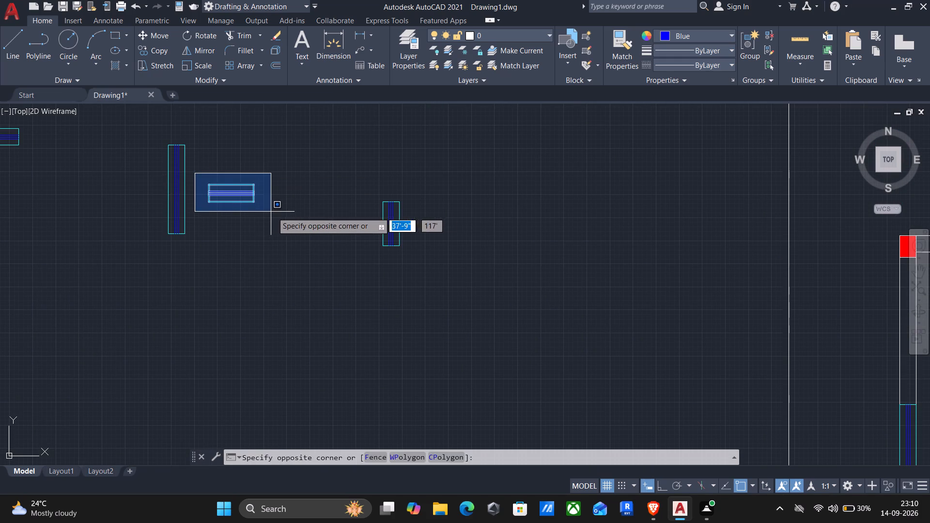
click(275, 212)
text(co)
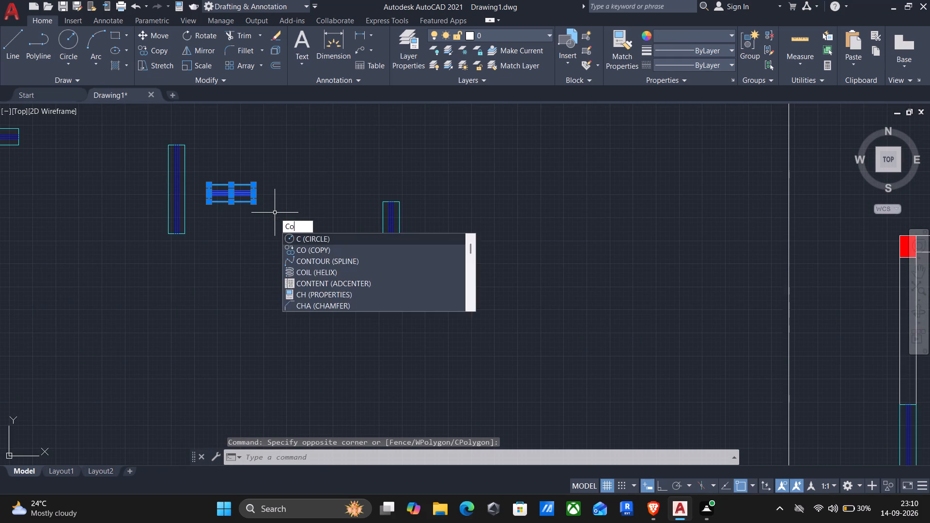
key(Return)
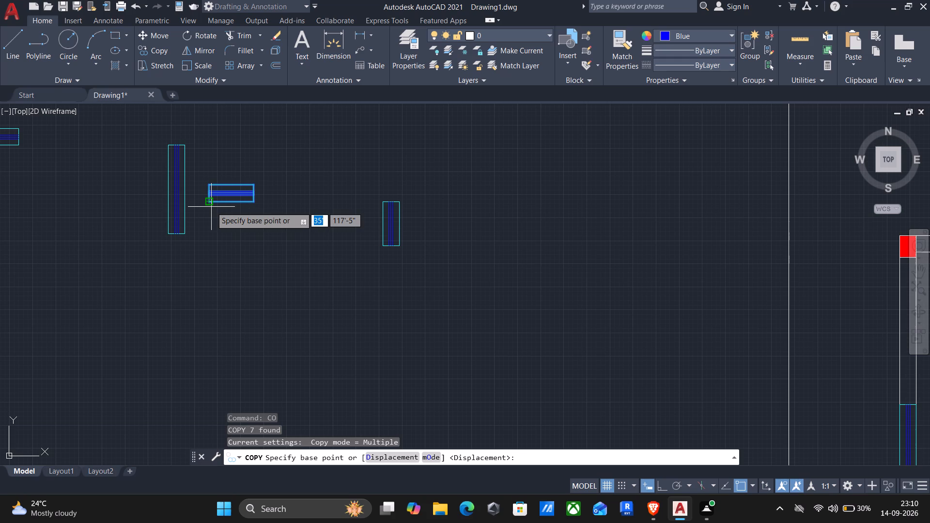
click(210, 203)
scroll(241, 247, down, 2)
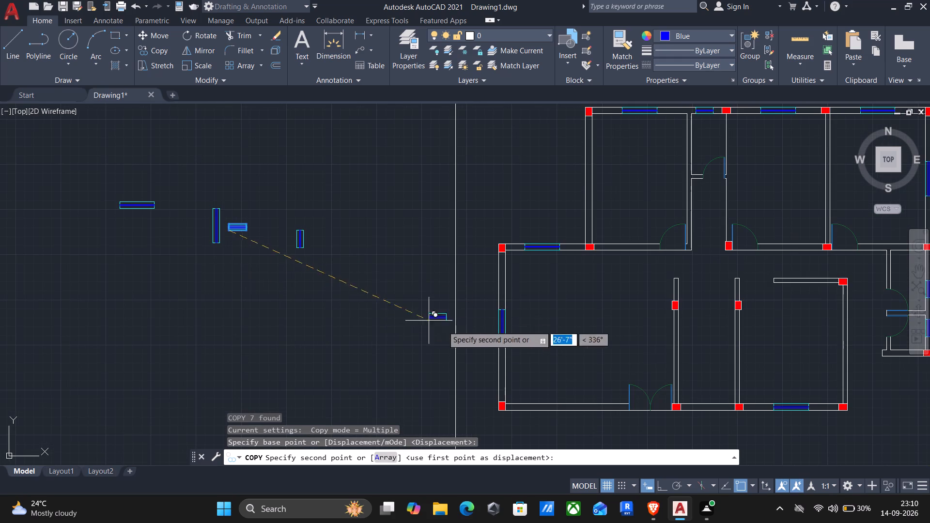
scroll(533, 420, up, 2)
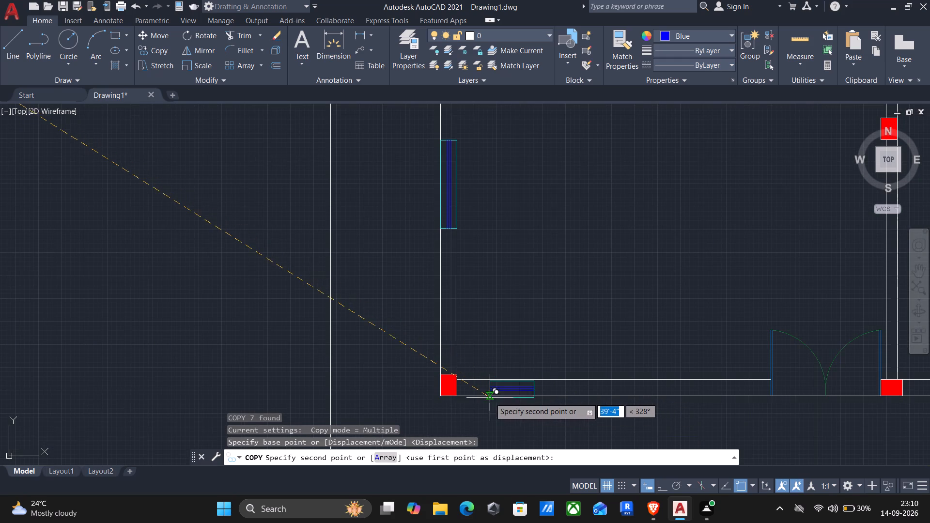
scroll(490, 398, up, 2)
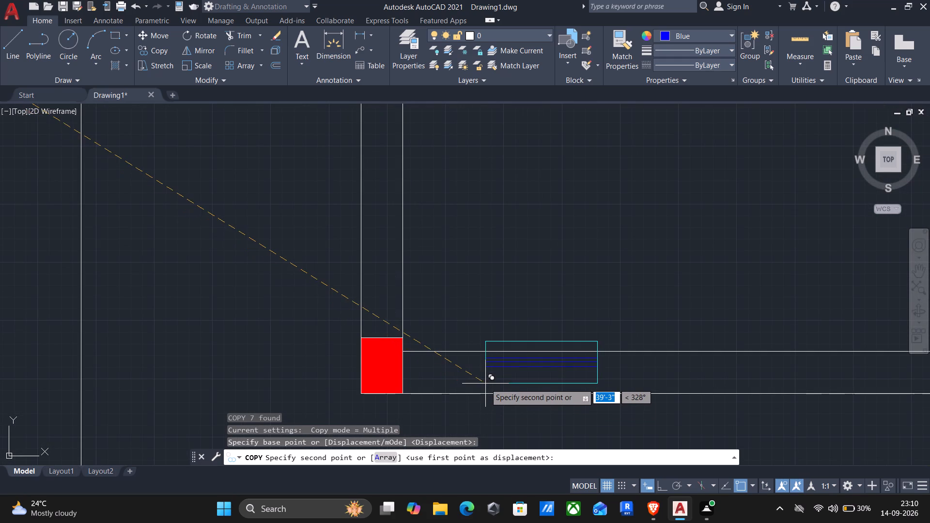
scroll(485, 387, up, 2)
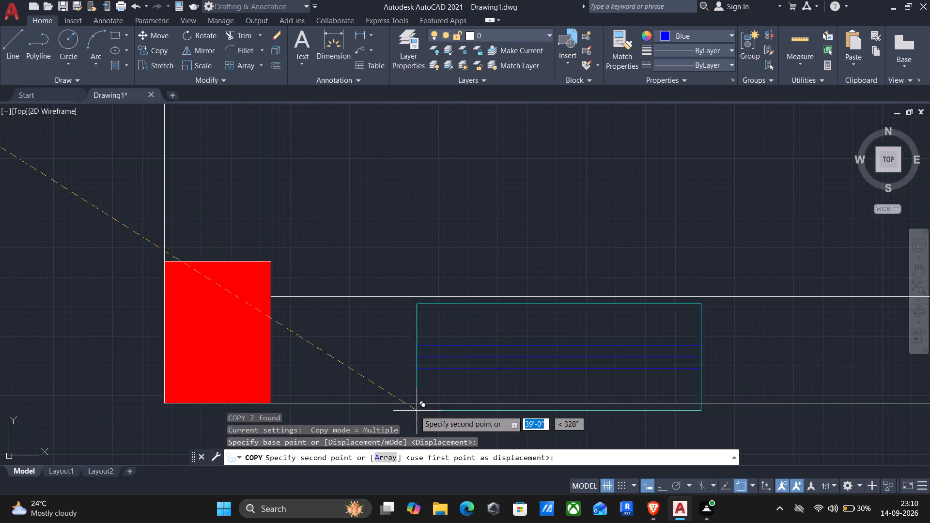
scroll(401, 407, up, 2)
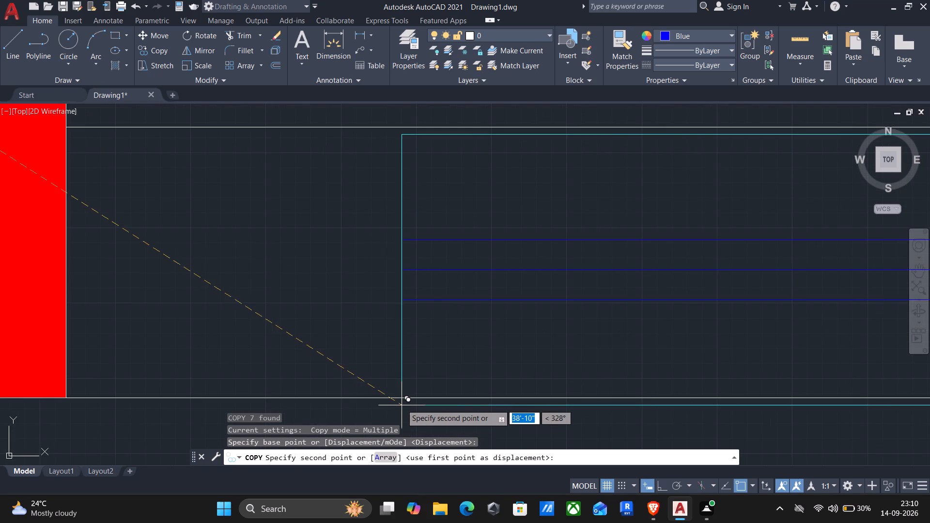
scroll(363, 389, down, 2)
click(384, 236)
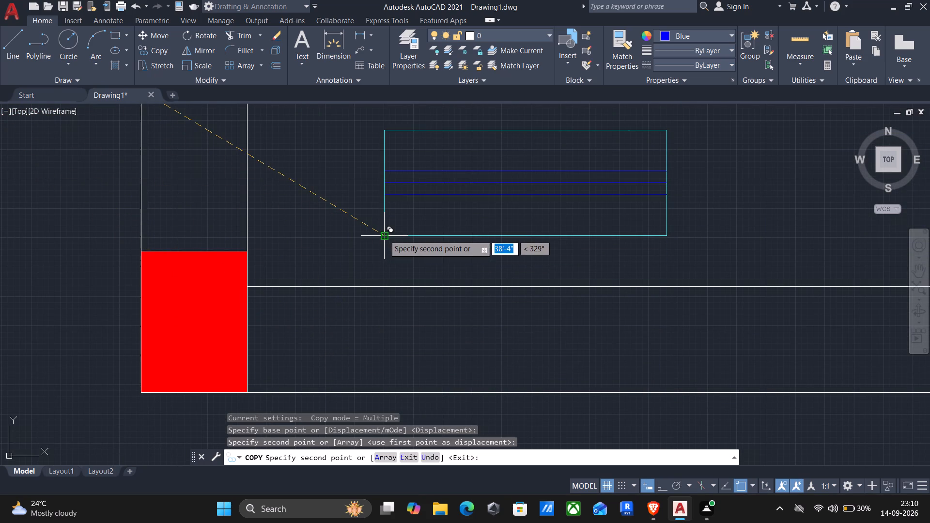
key(Escape)
Draw a vertical blue line across the thickness of the south wall, a short distance east of the southwest column.
key(l)
key(Return)
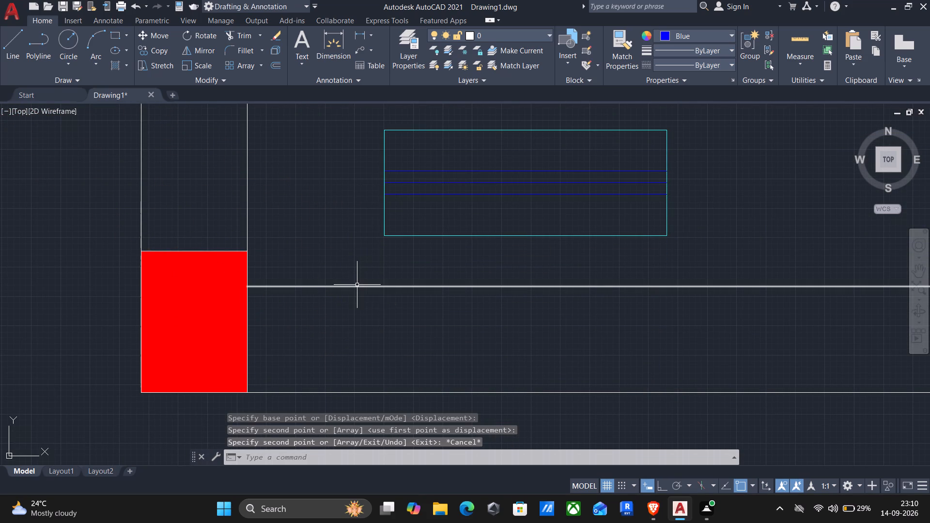
click(401, 287)
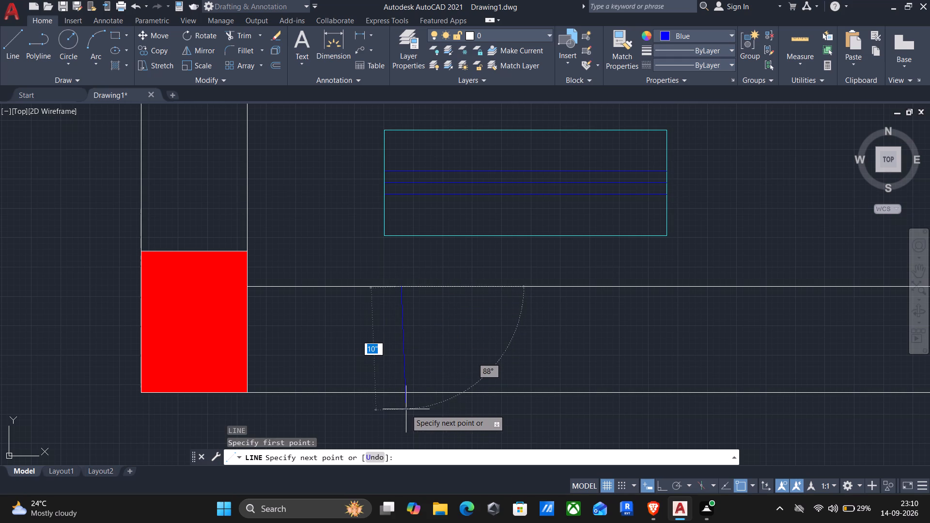
key(F8)
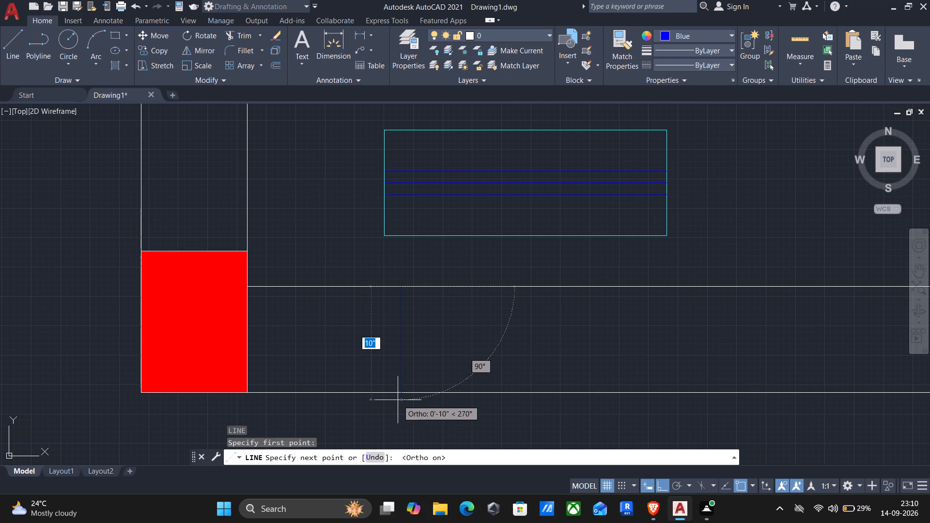
click(401, 395)
key(Return)
Copy the loose horizontal 2' window symbol by its southwest corner onto the south end of the line crossing the south wall, and end copying.
scroll(371, 250, down, 2)
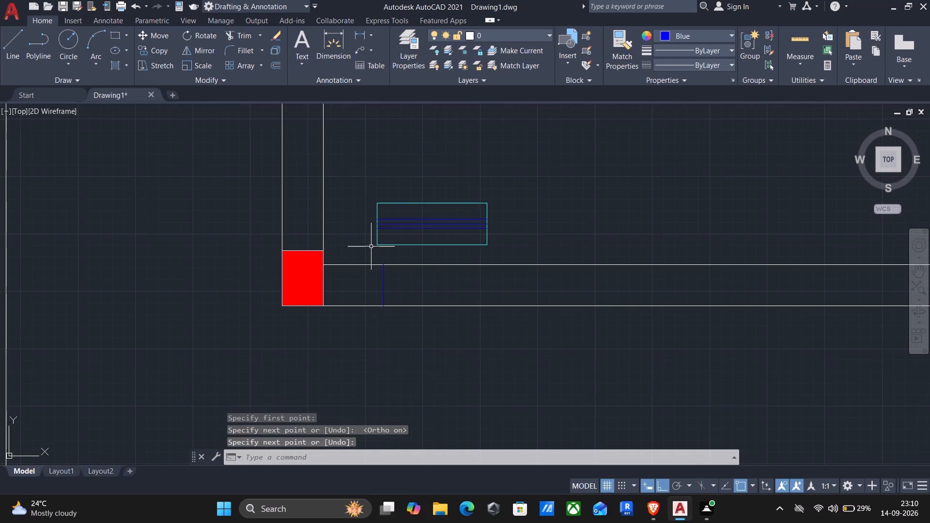
click(363, 175)
drag(511, 261, 526, 261)
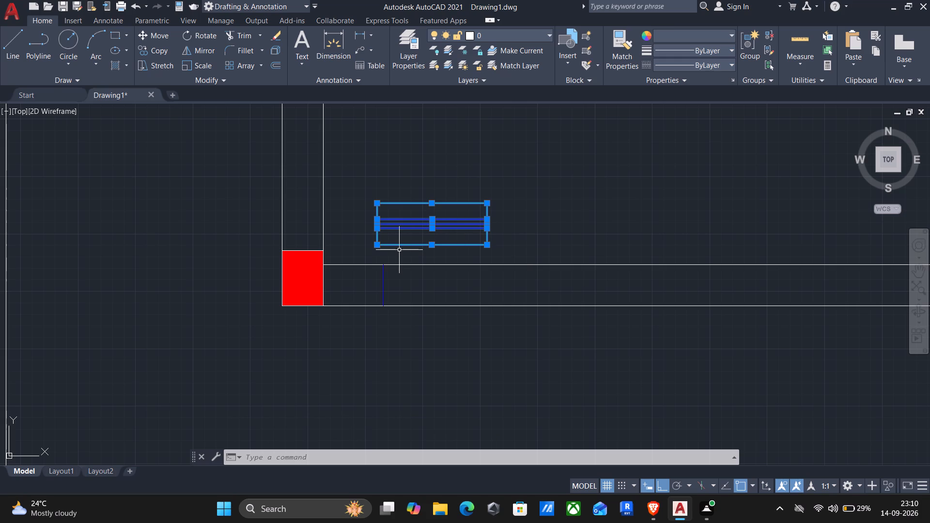
text(co)
key(Return)
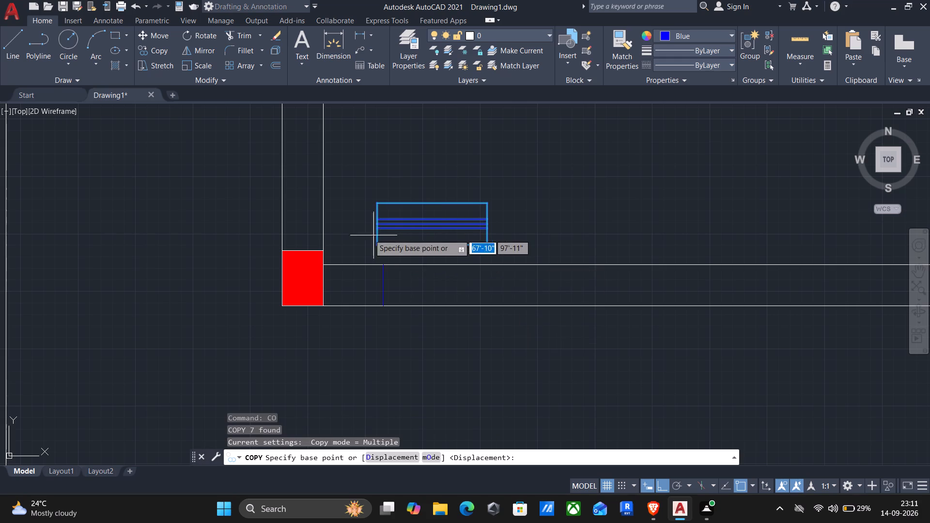
scroll(375, 255, up, 2)
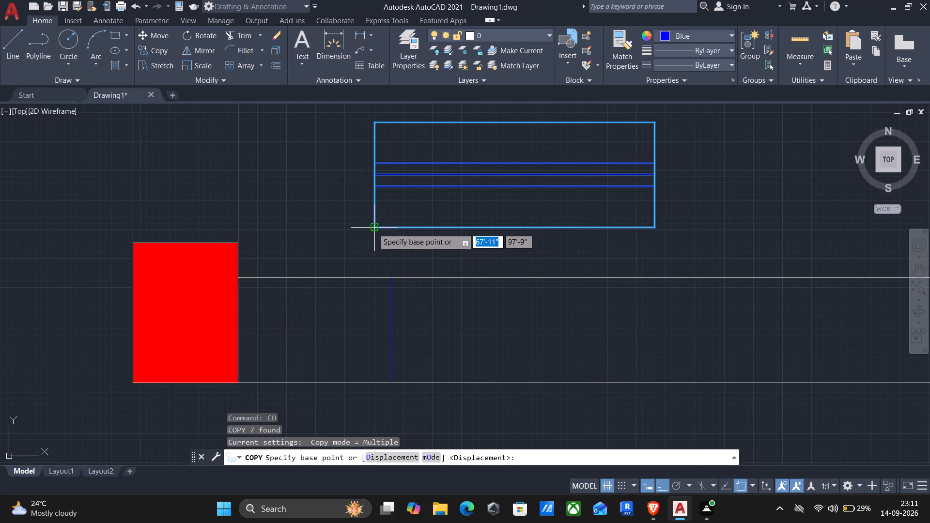
click(373, 228)
key(F8)
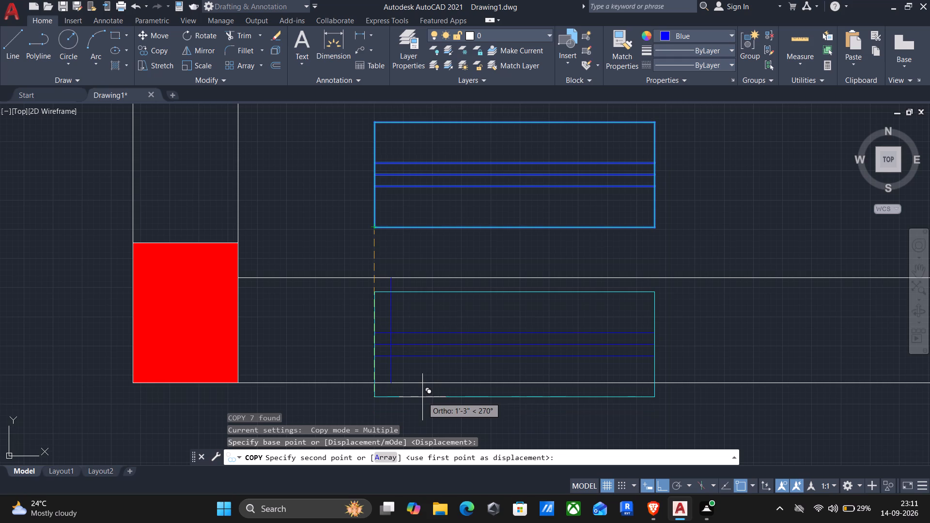
click(395, 381)
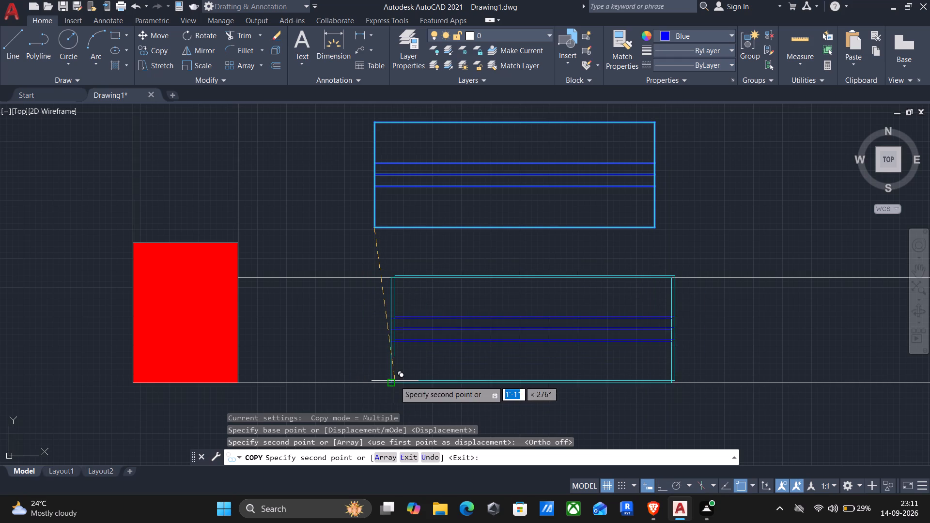
scroll(479, 406, down, 1)
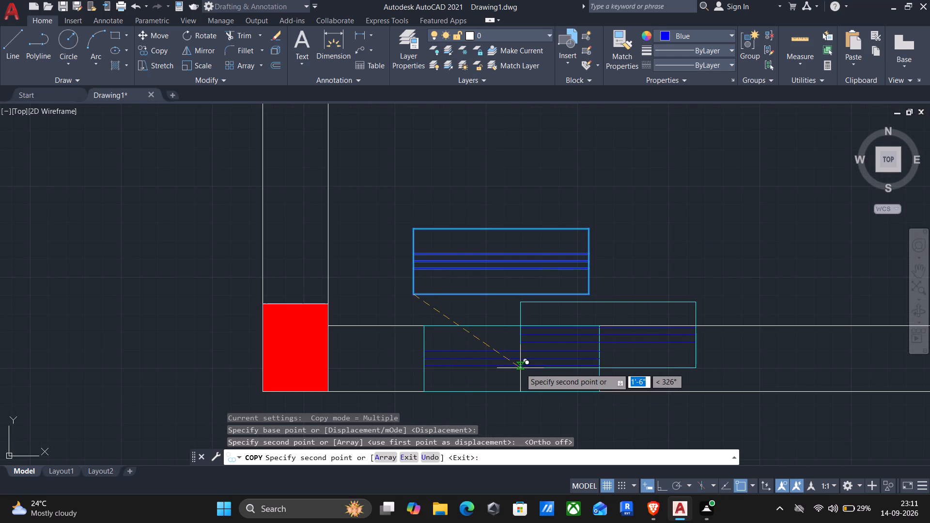
key(Escape)
Copy the 2' window symbol in the south wall, with its crossing line, from its southwest corner 3' east, and undo that copy.
click(412, 314)
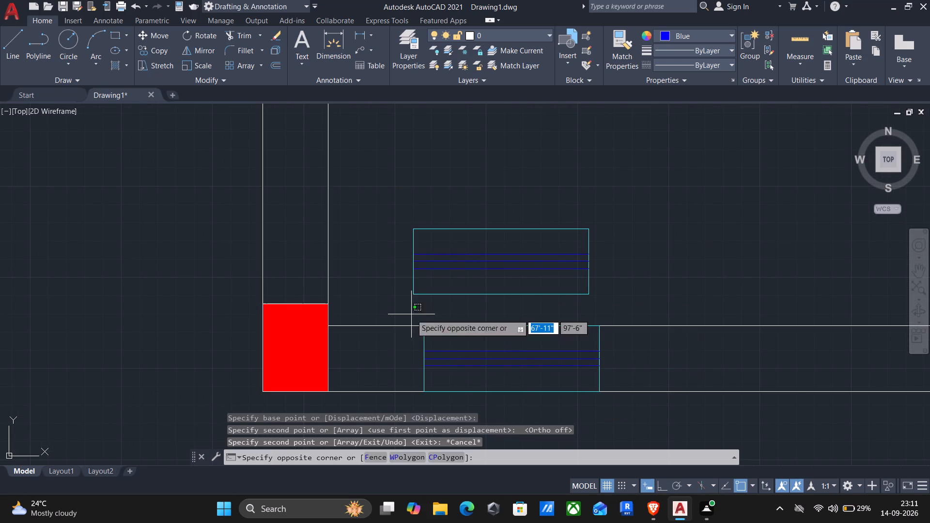
click(621, 405)
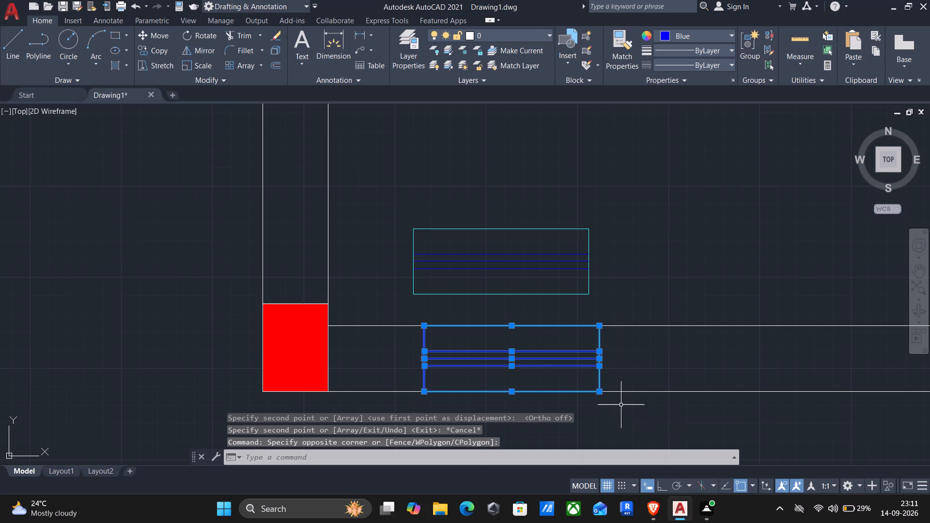
key(c)
key(o)
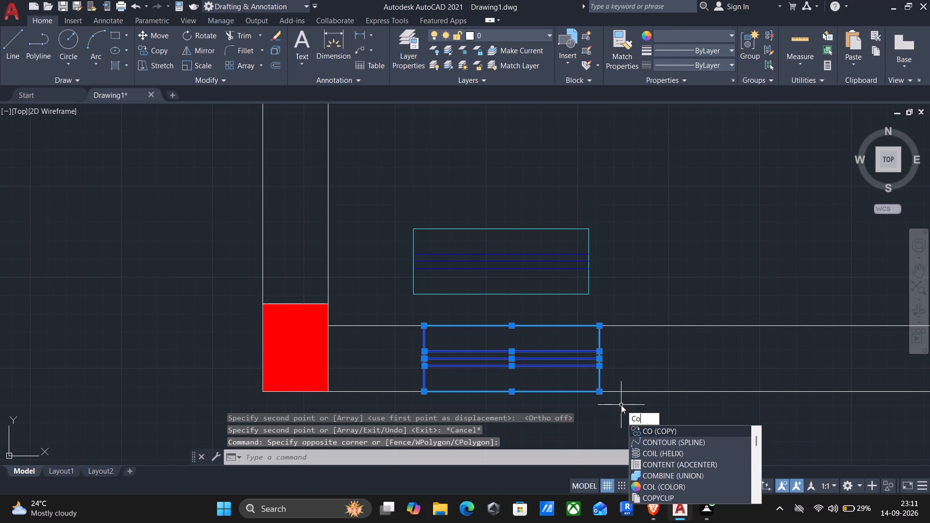
key(Return)
click(420, 392)
scroll(469, 398, down, 2)
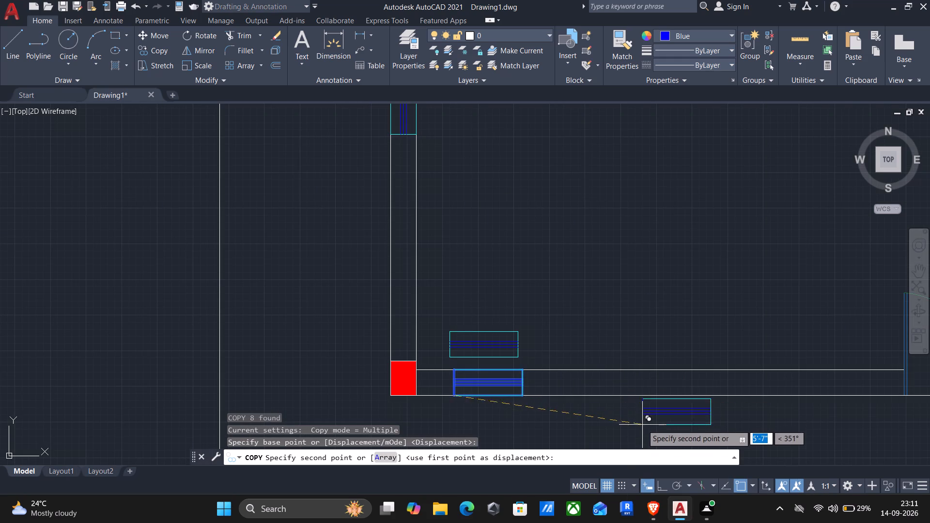
key(F8)
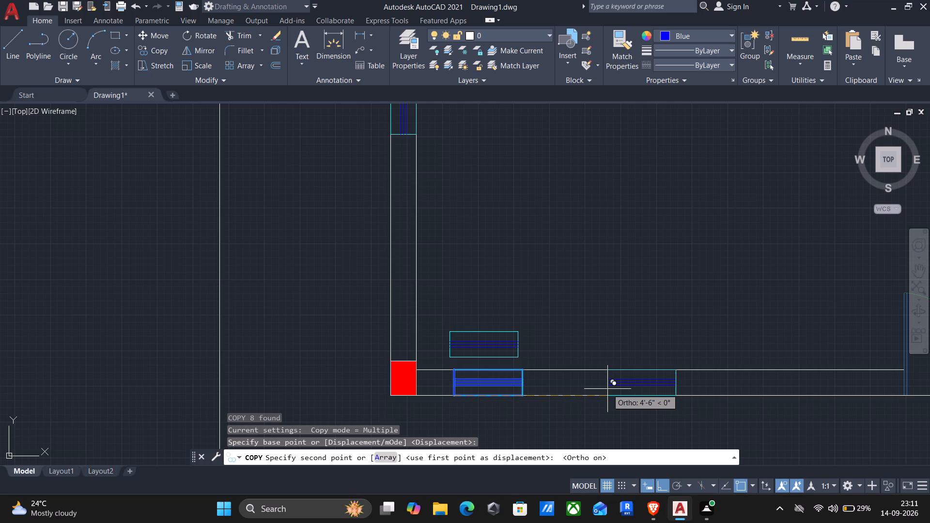
text(3')
key(Return)
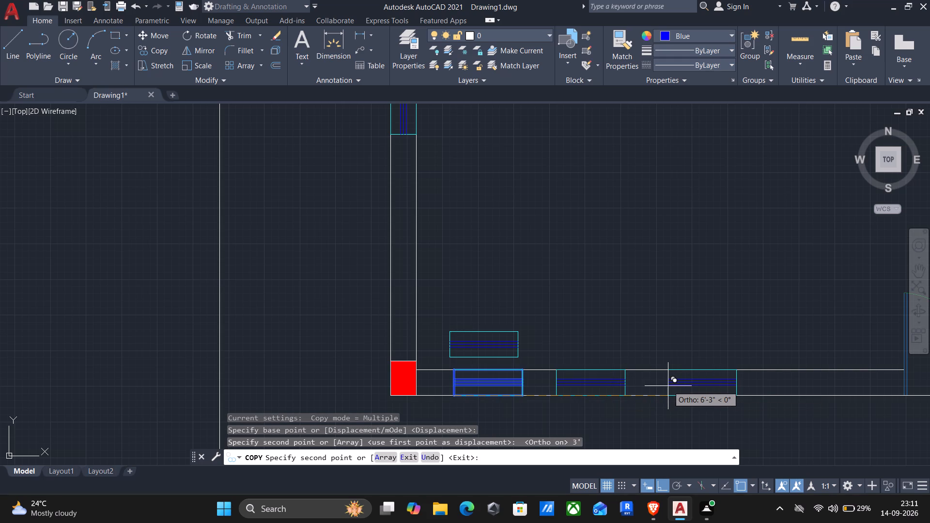
key(ctrl+z)
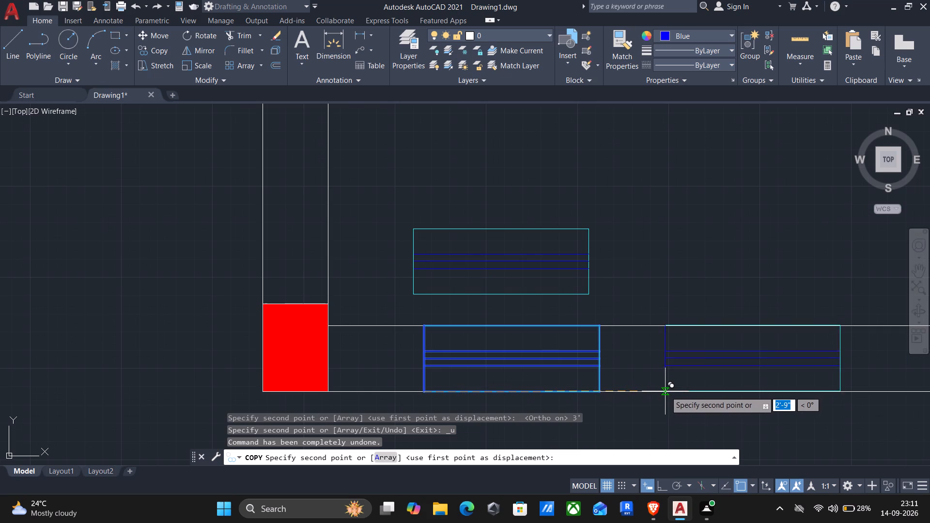
Place copies of the selected 2' window symbol 4' and 8' east of the original along the south wall, and end copying.
key(F8)
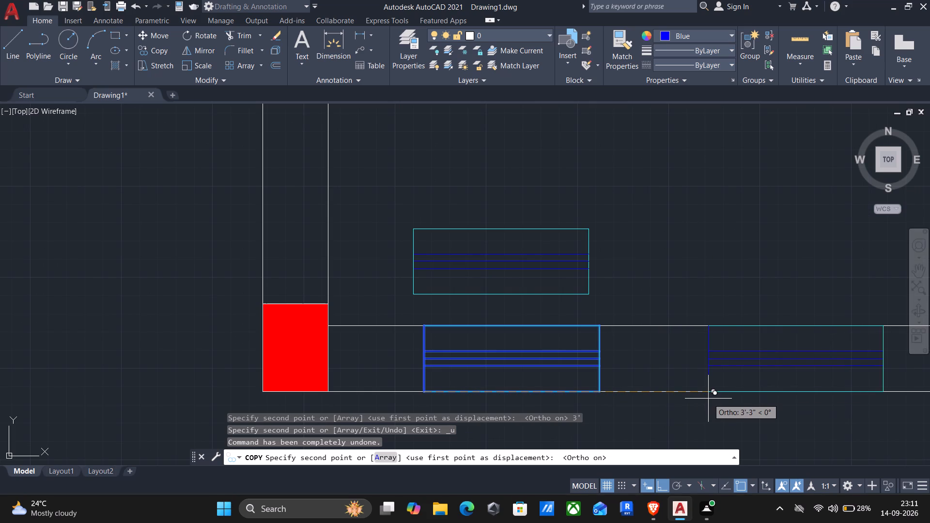
text(4')
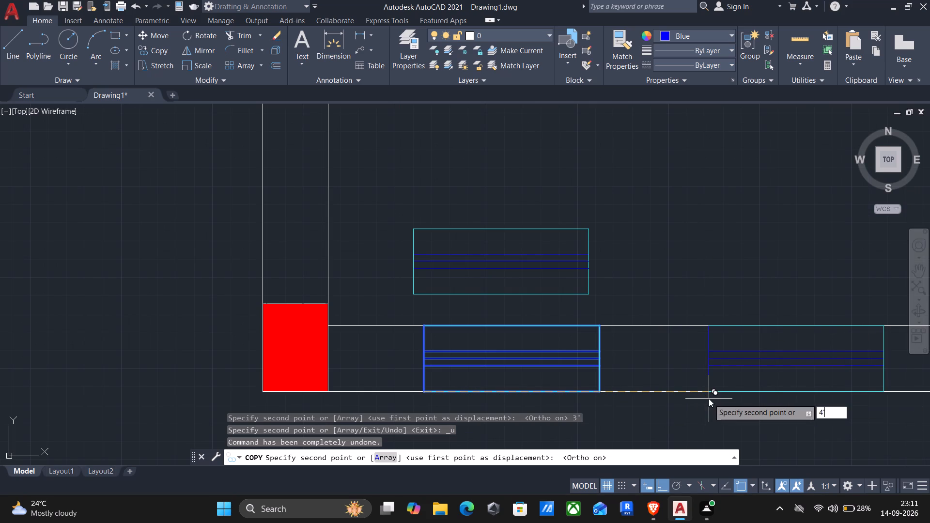
key(Return)
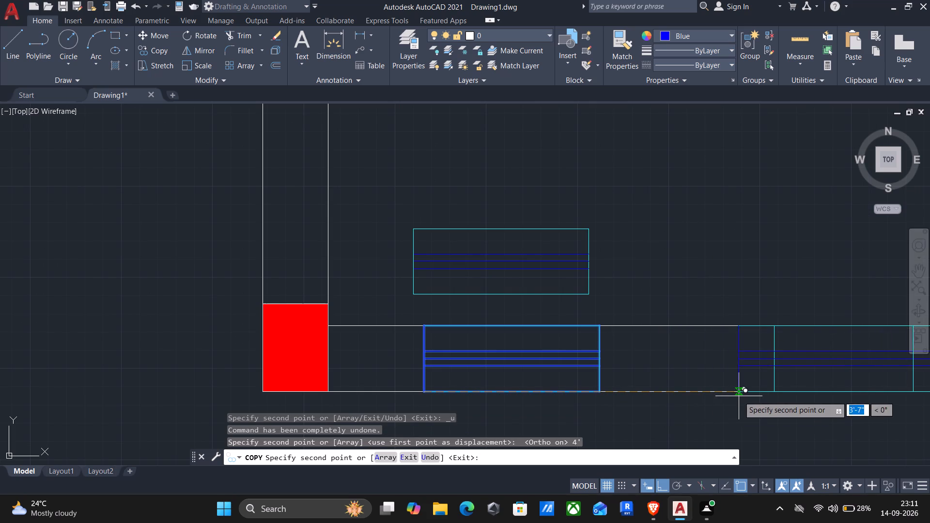
middle_drag(732, 402, 450, 339)
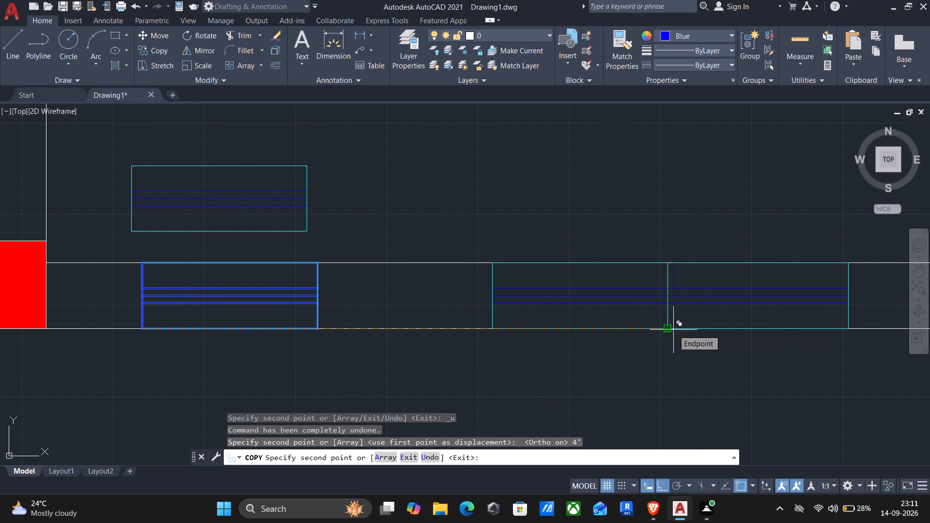
scroll(656, 335, down, 1)
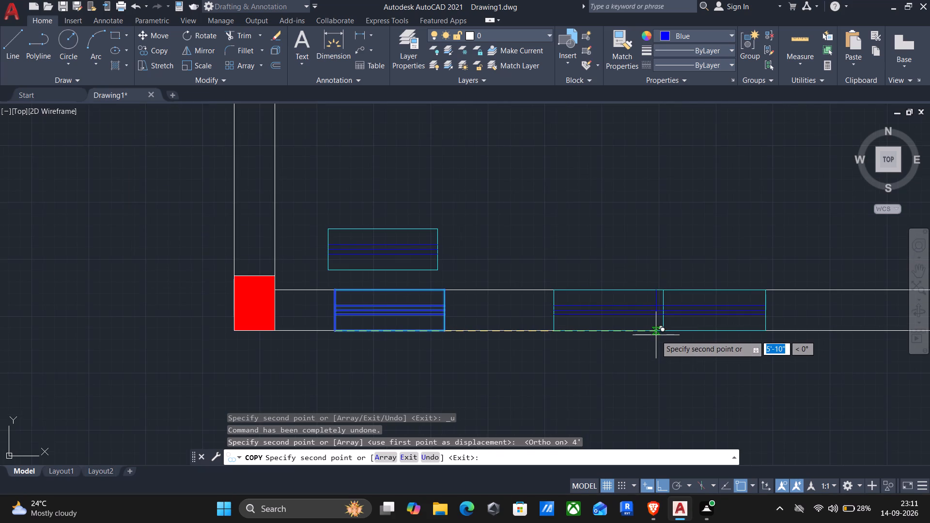
middle_drag(648, 351, 541, 373)
scroll(649, 368, down, 2)
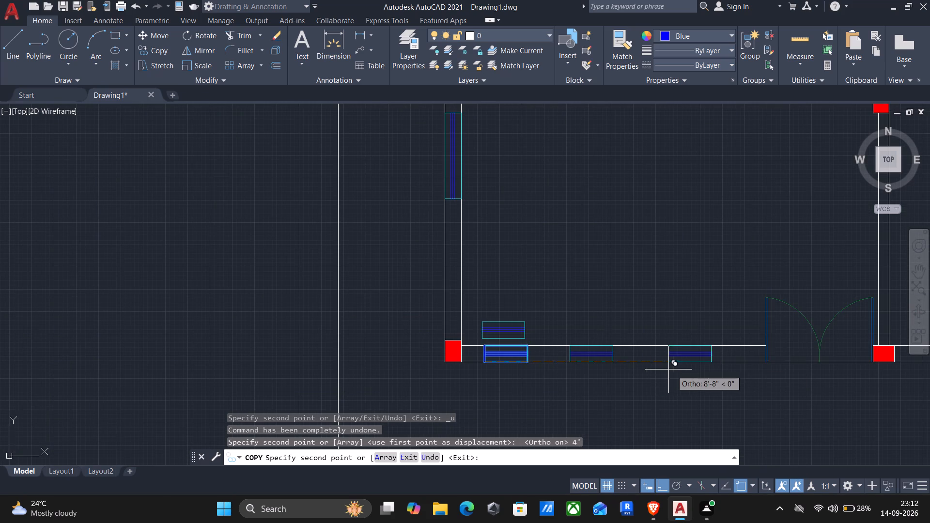
text(8')
key(Return)
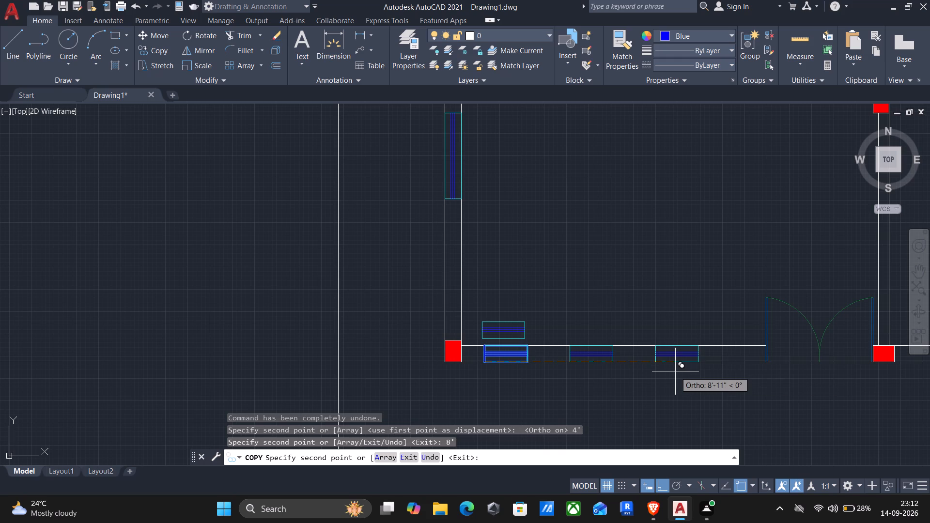
key(Escape)
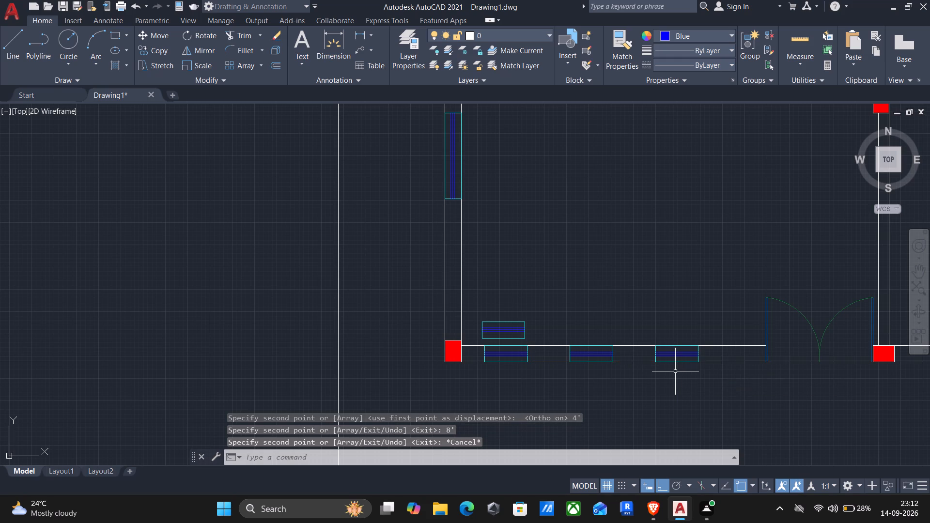
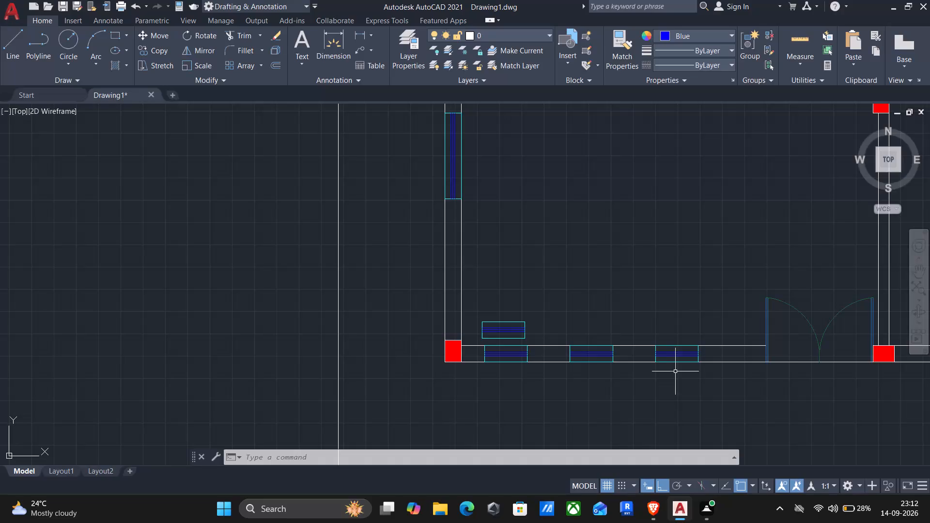
Delete the loose window symbol lying just above the bottom wall near the floor plan's lower-left corner column.
scroll(517, 341, up, 1)
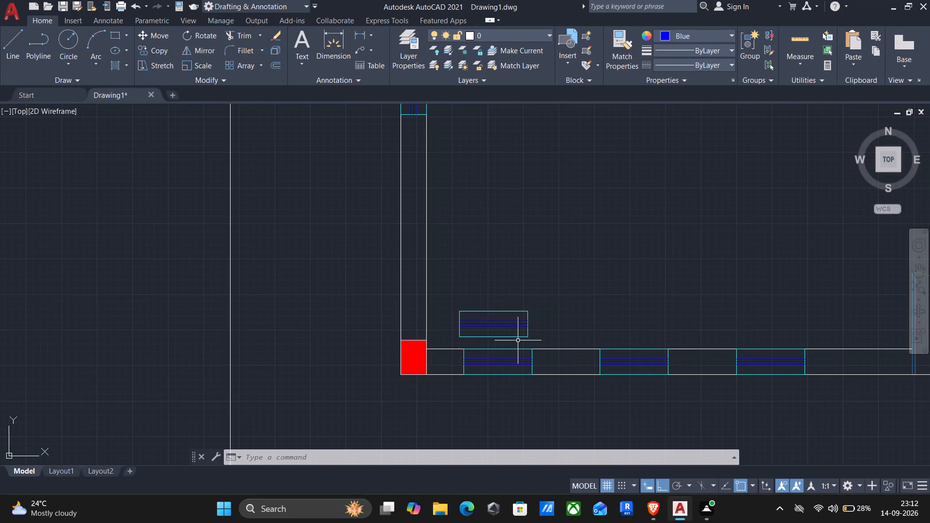
scroll(518, 340, up, 1)
click(552, 339)
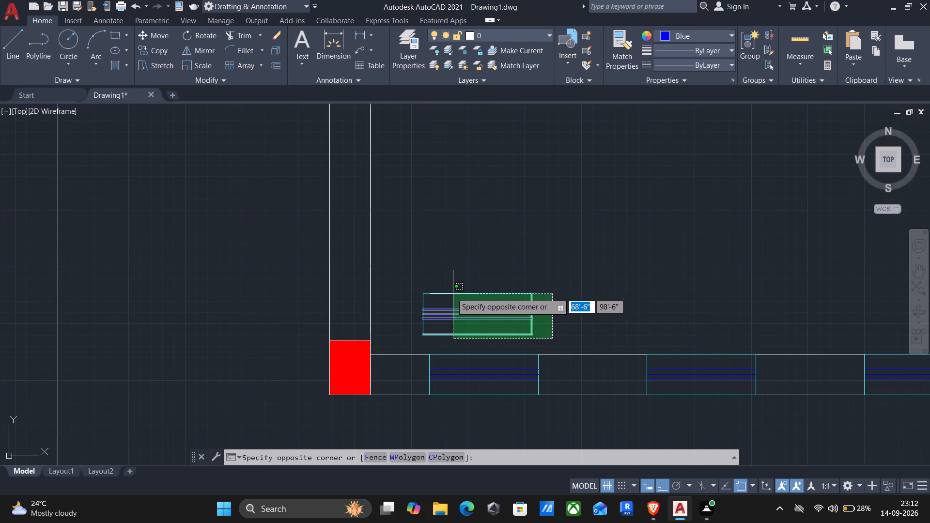
click(410, 285)
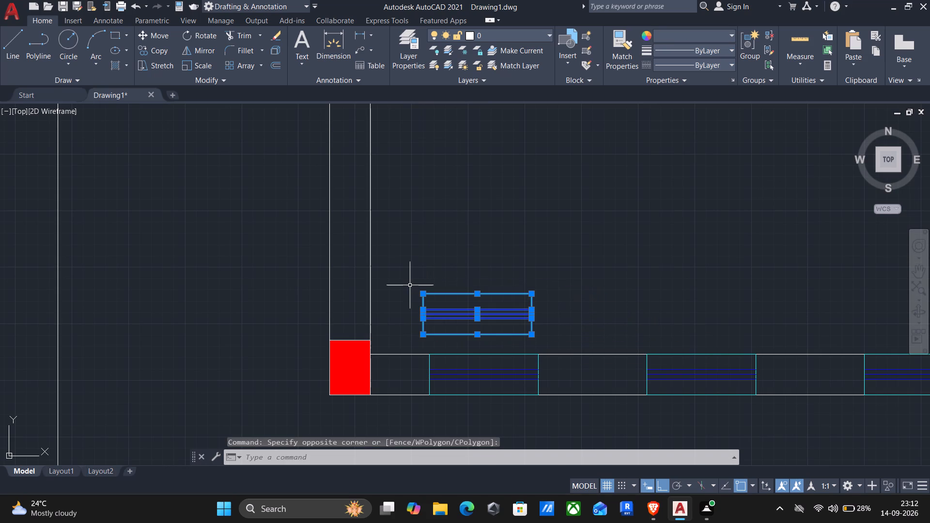
key(Delete)
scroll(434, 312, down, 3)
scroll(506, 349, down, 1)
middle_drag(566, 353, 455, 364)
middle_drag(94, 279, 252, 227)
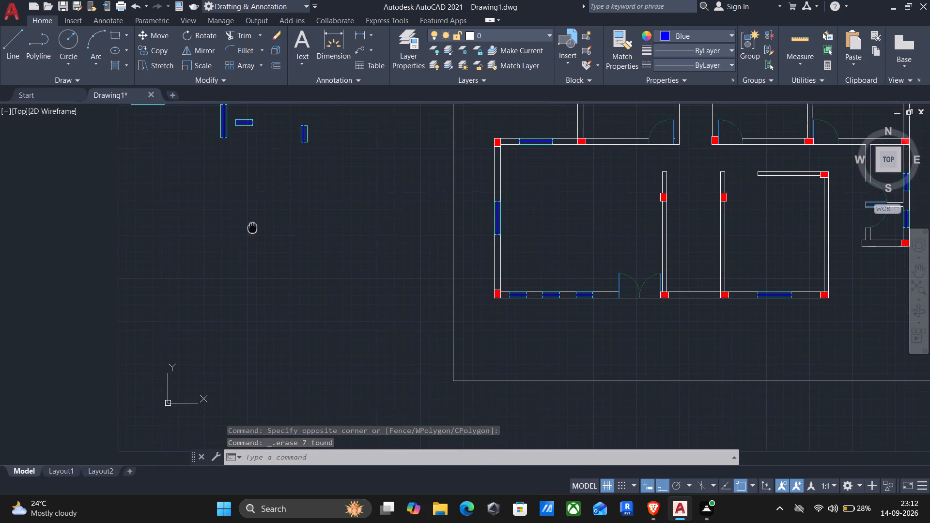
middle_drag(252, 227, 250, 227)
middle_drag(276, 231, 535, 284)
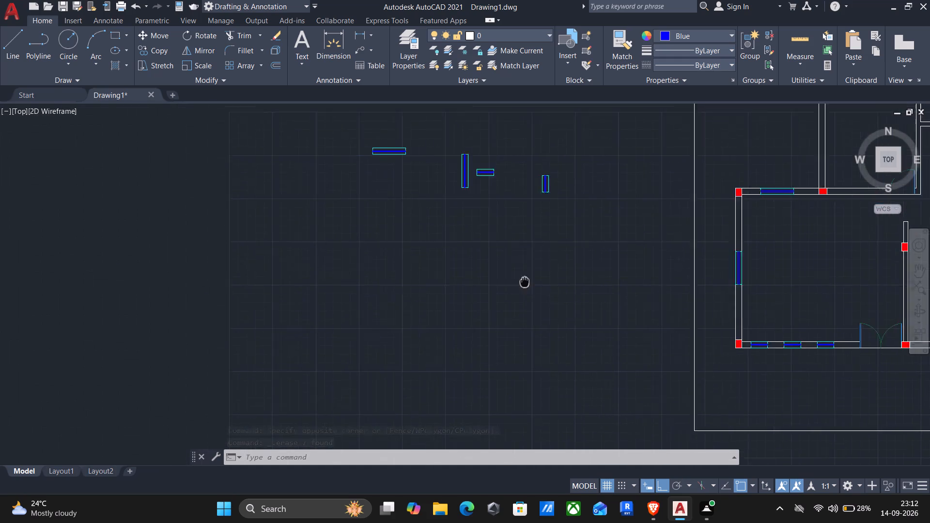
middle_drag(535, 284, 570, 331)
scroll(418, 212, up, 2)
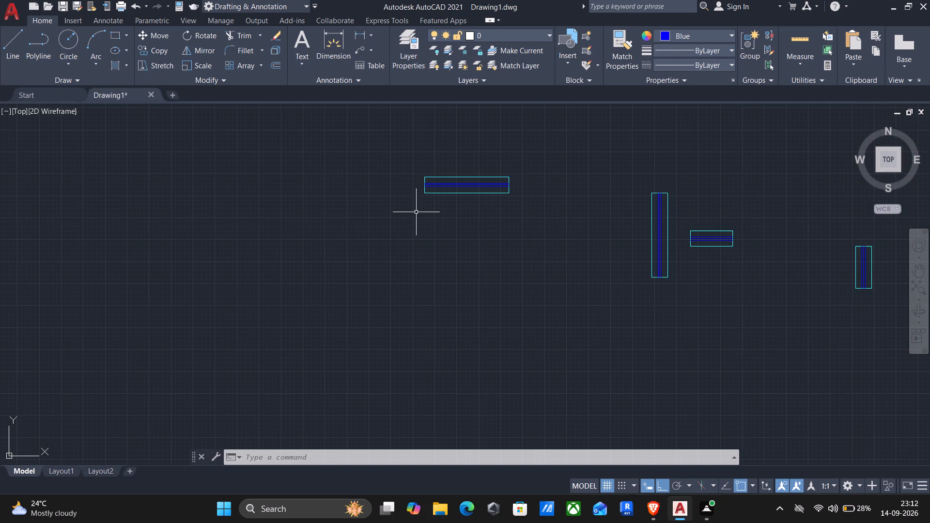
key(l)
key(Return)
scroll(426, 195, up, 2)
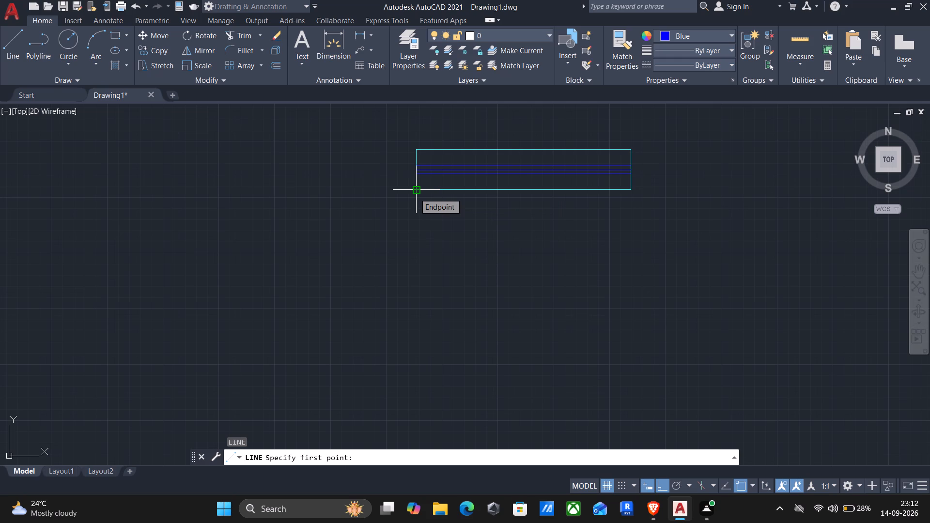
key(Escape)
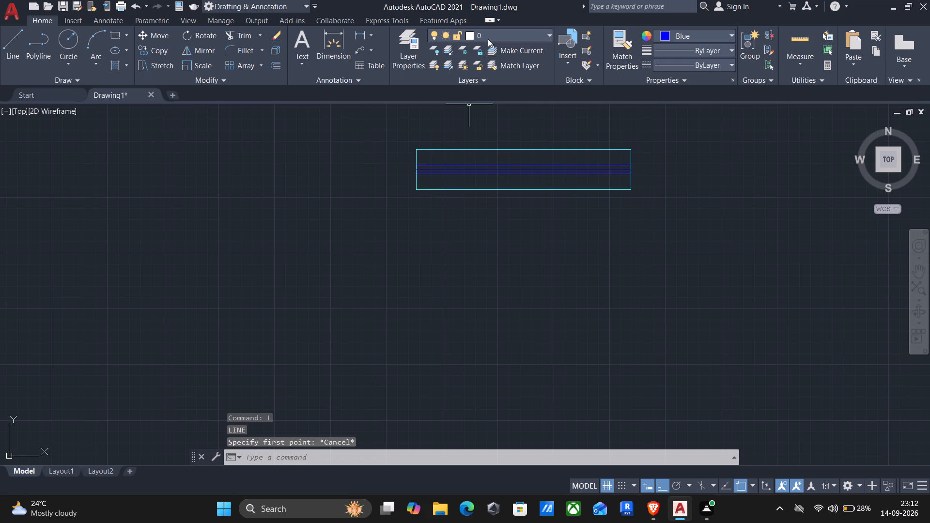
Make the sajjas layer current.
click(488, 34)
click(483, 64)
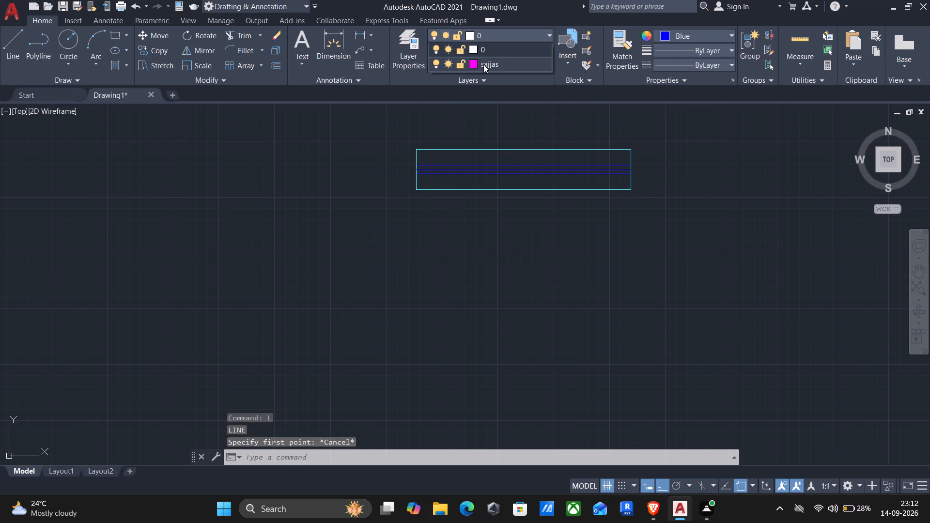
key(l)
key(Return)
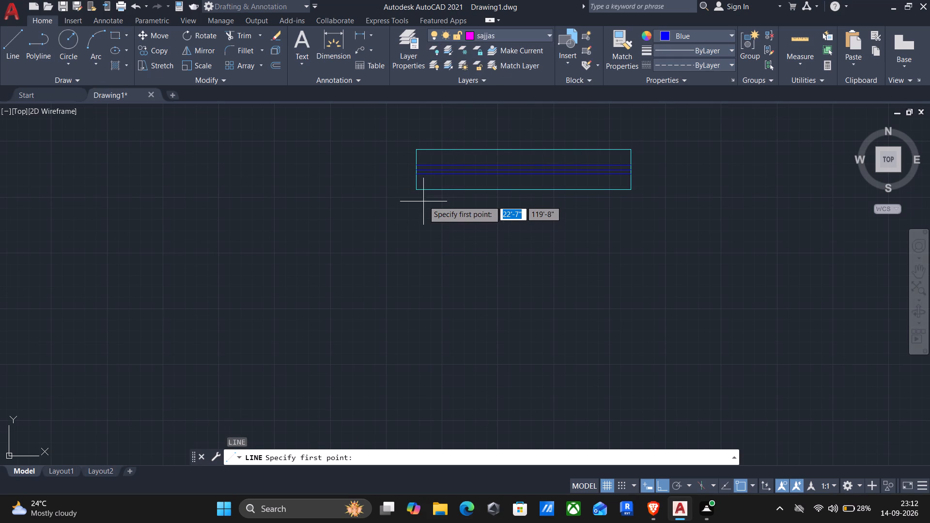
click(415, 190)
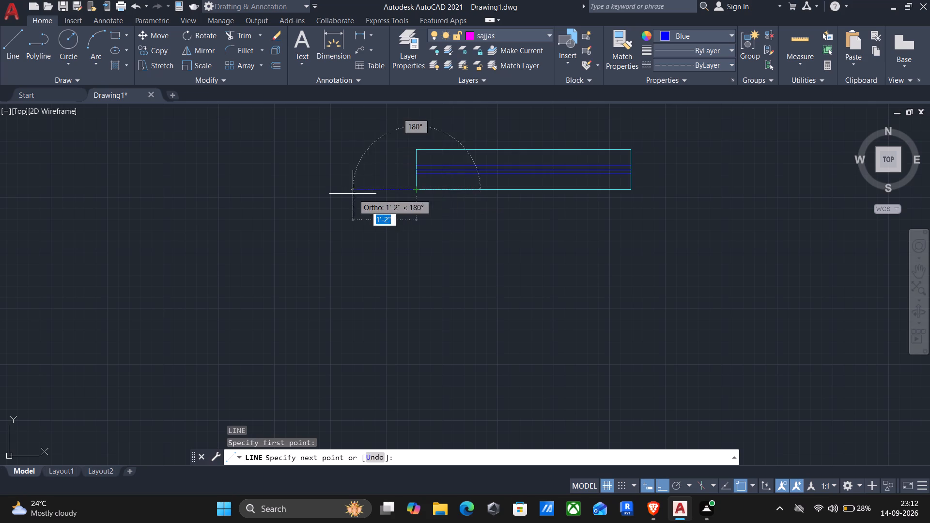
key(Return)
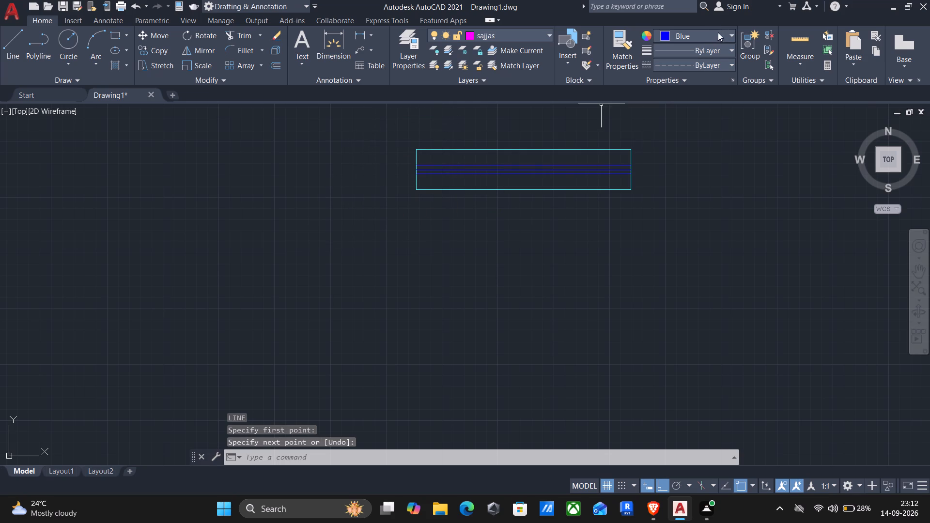
Set the current object colour to ByLayer.
click(712, 41)
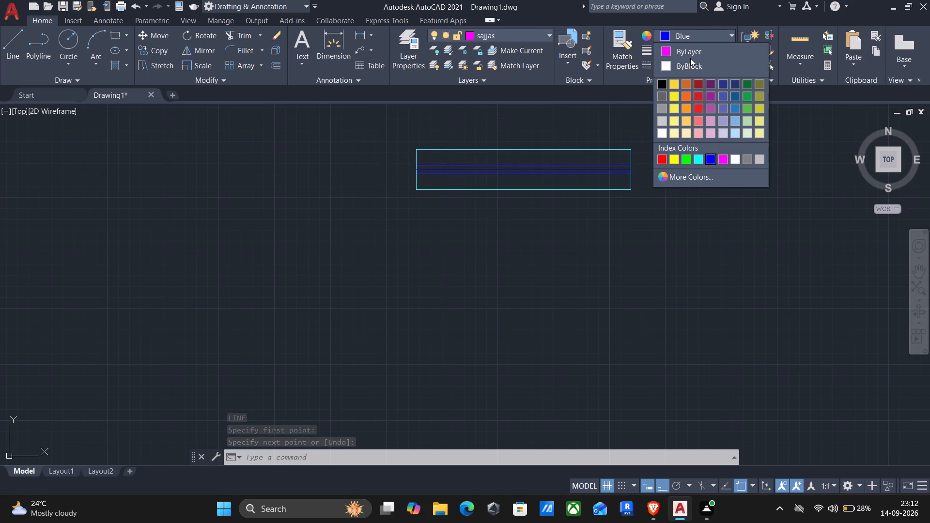
click(690, 56)
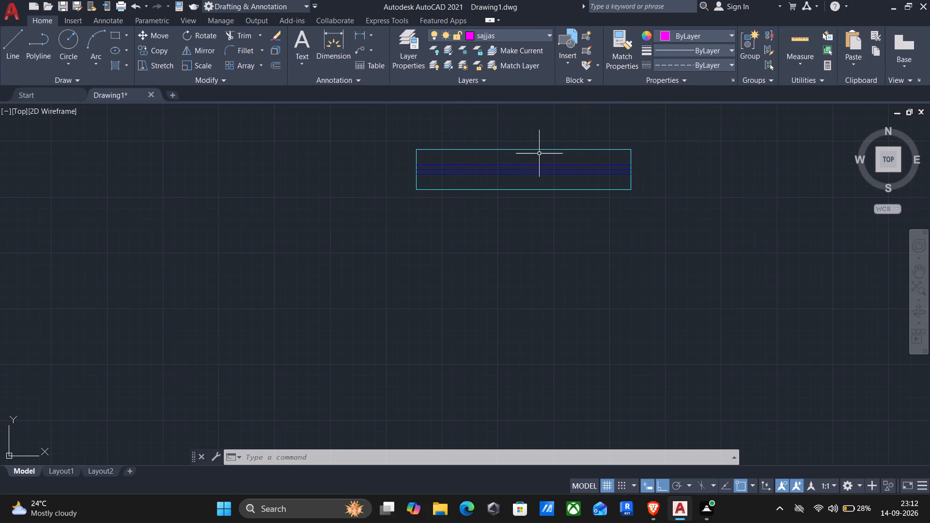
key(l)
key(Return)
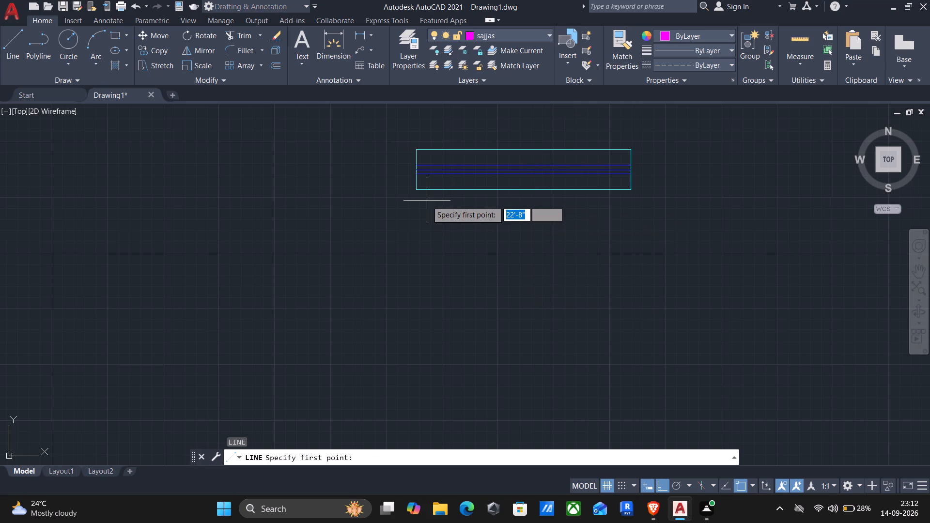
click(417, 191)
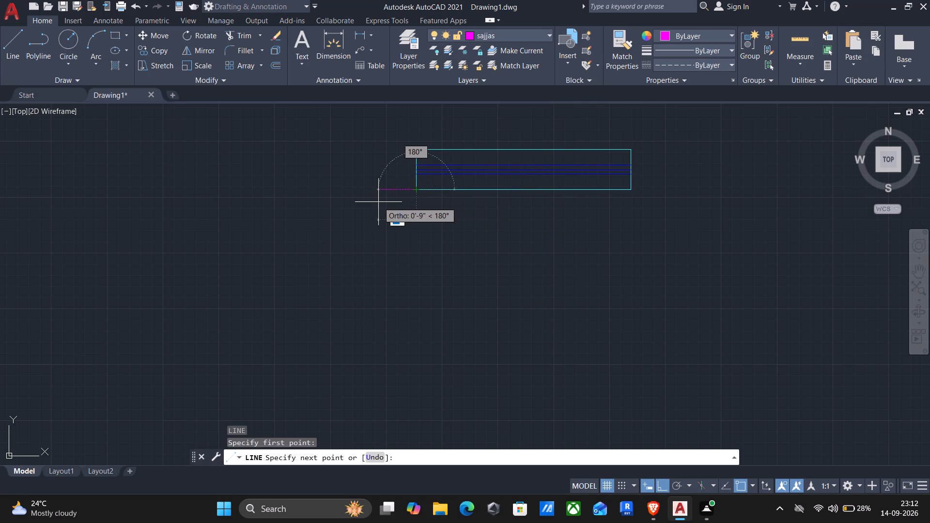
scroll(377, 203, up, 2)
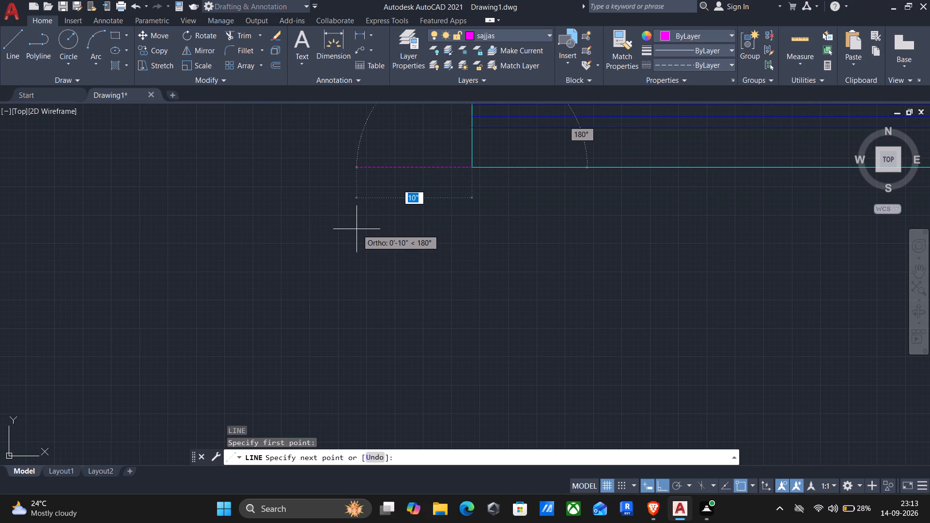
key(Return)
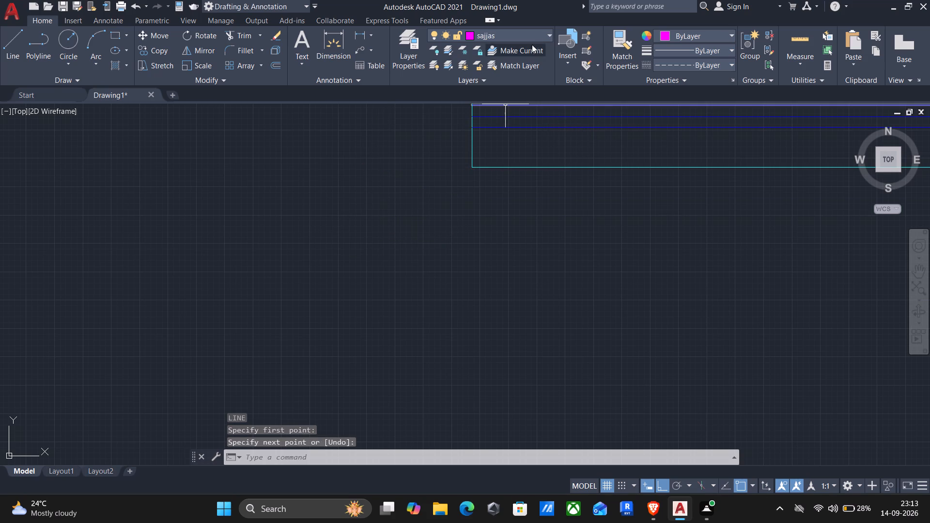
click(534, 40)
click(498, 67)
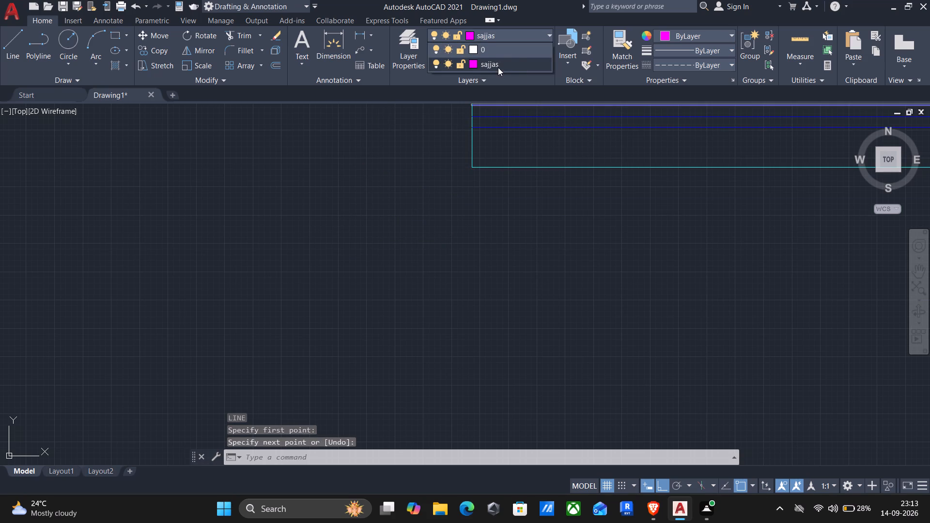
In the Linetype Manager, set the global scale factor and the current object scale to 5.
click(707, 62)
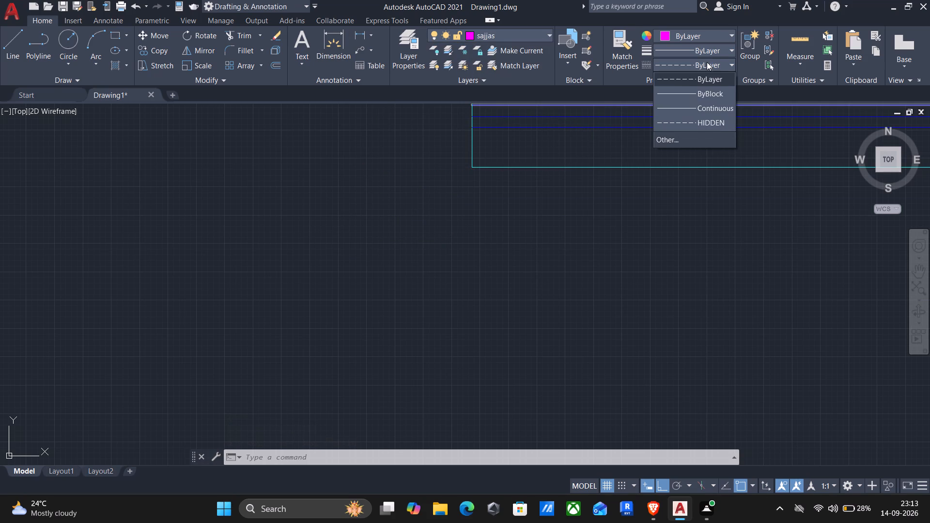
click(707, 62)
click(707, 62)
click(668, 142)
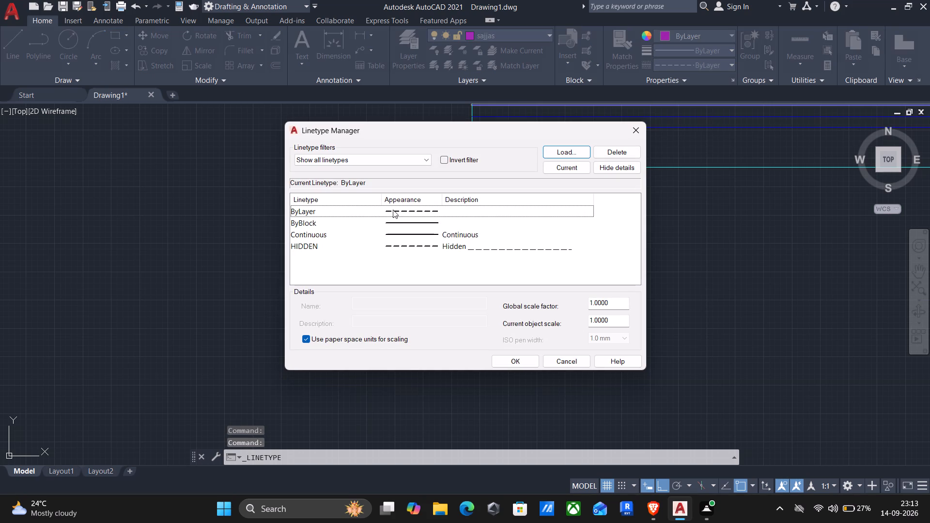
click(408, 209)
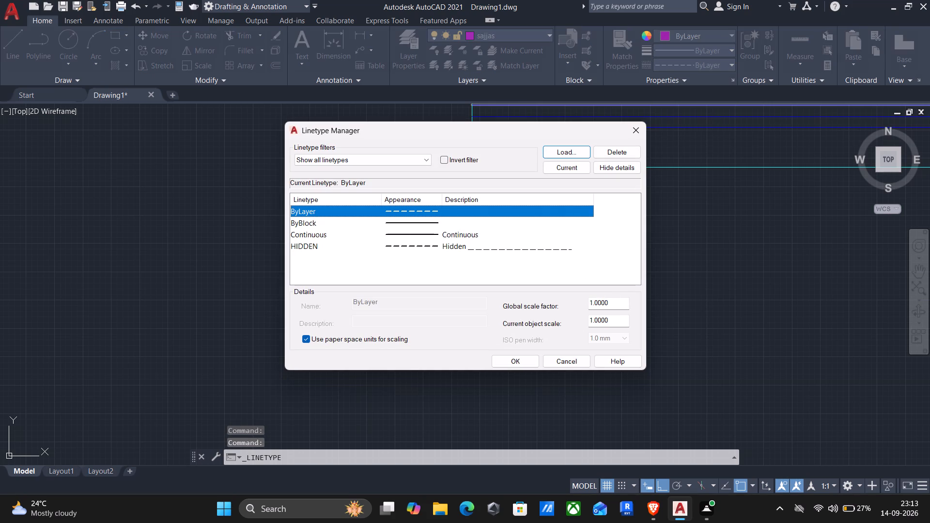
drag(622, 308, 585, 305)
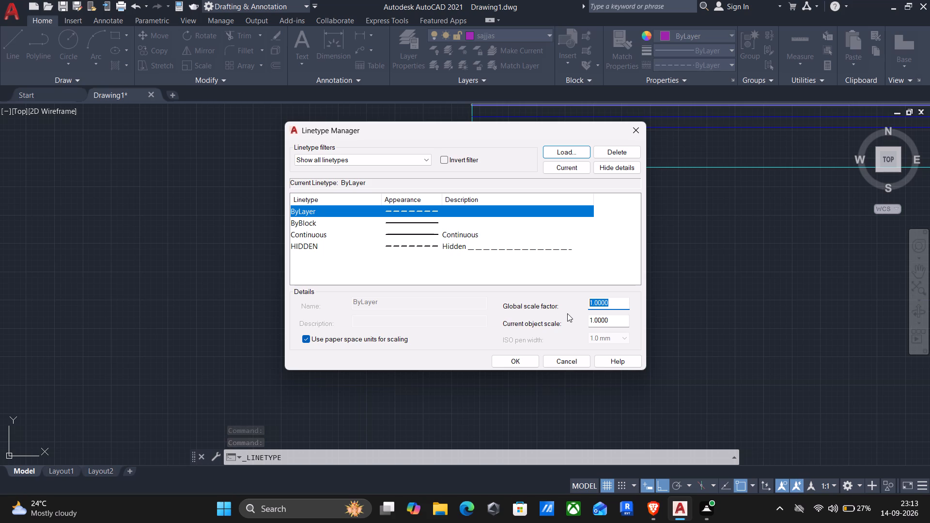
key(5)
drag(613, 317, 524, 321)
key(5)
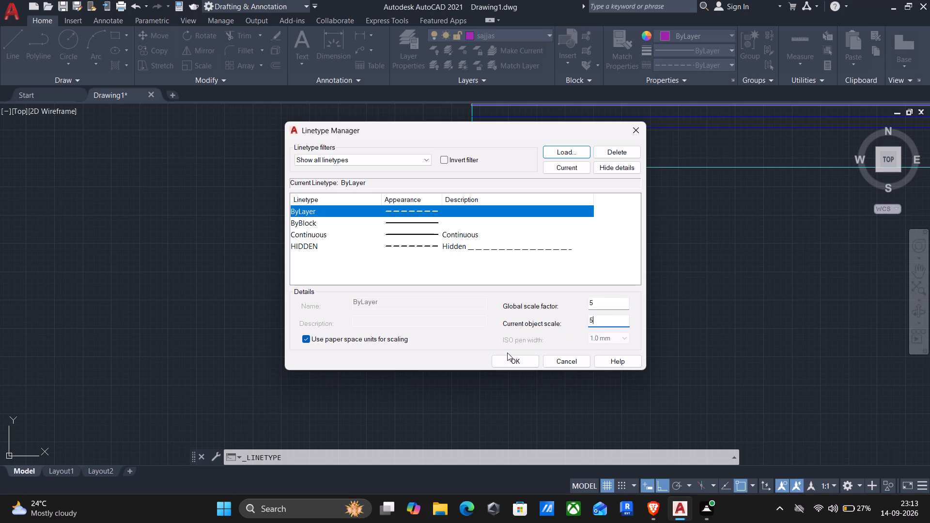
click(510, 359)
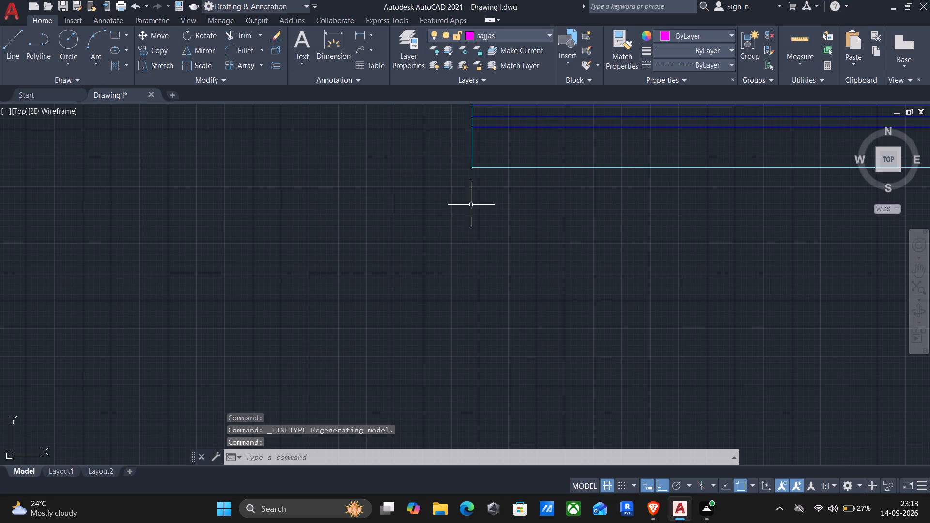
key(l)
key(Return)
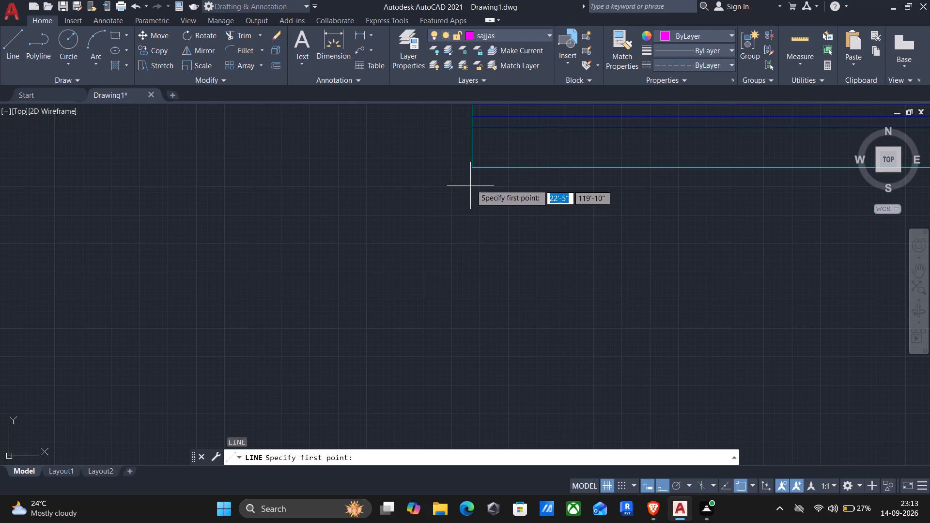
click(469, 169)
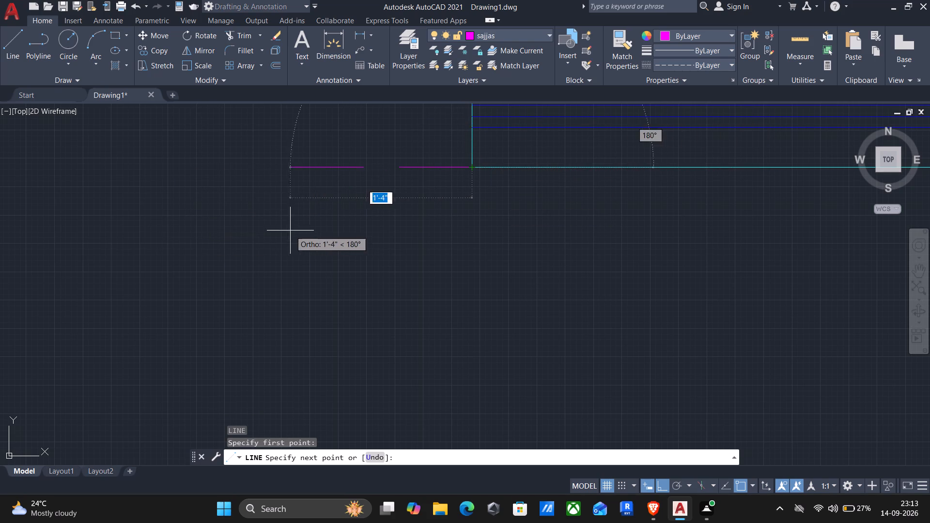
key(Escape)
In the Linetype Manager, set the global scale factor and the current object scale to 2.5.
click(693, 67)
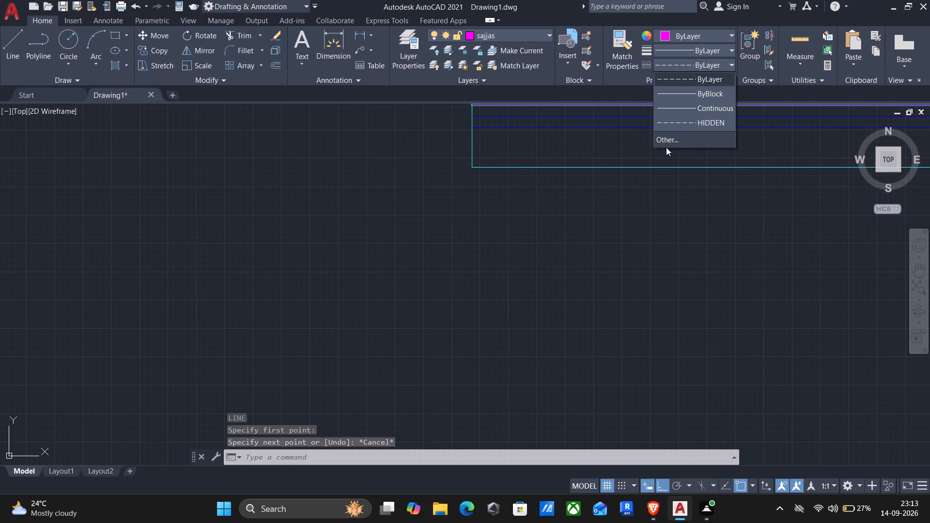
click(664, 141)
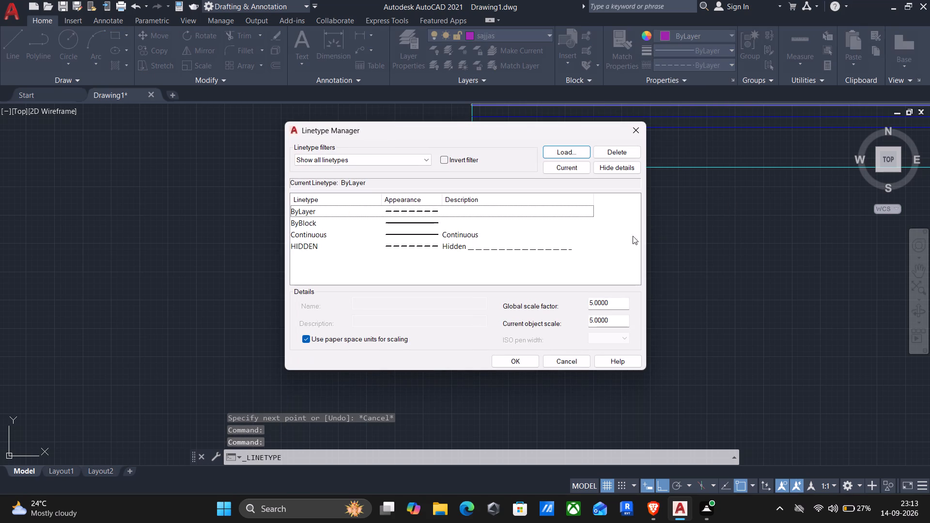
drag(612, 303, 528, 300)
text(2.)
key(5)
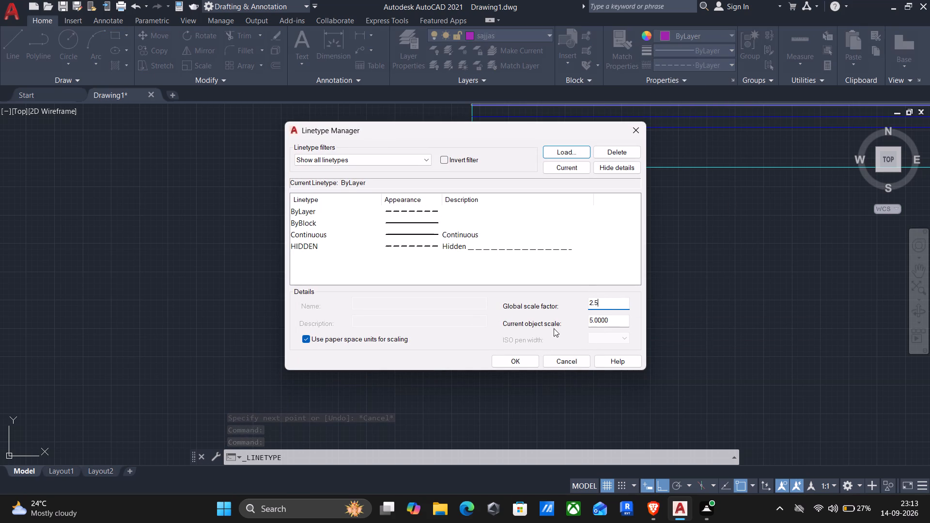
drag(619, 322, 408, 329)
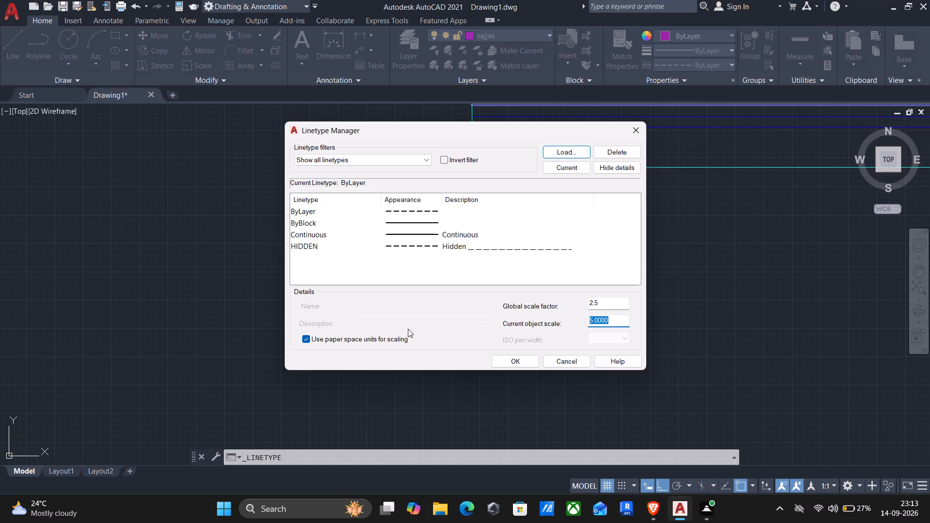
text(2.5)
click(444, 210)
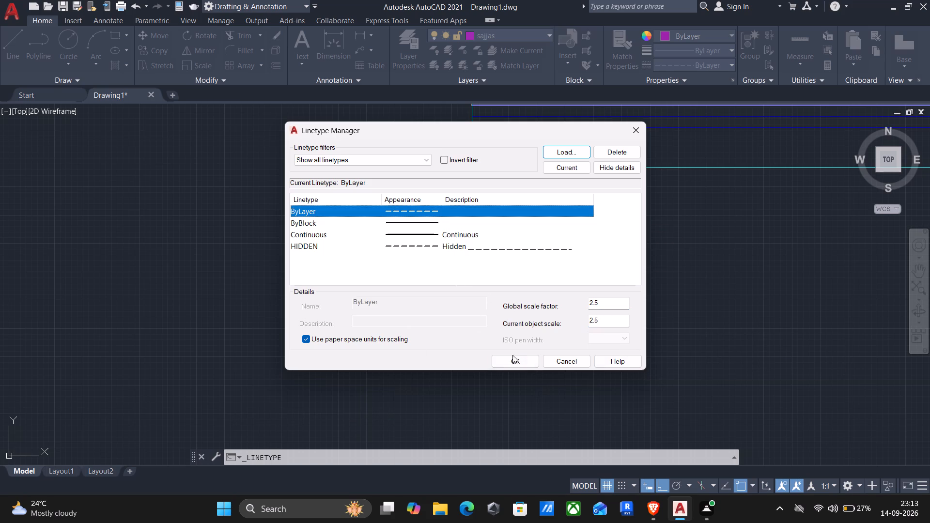
click(518, 362)
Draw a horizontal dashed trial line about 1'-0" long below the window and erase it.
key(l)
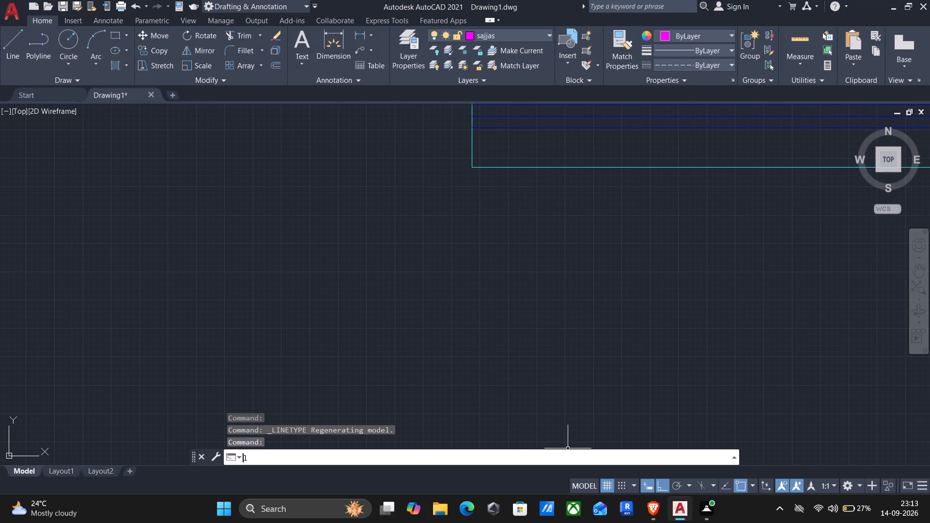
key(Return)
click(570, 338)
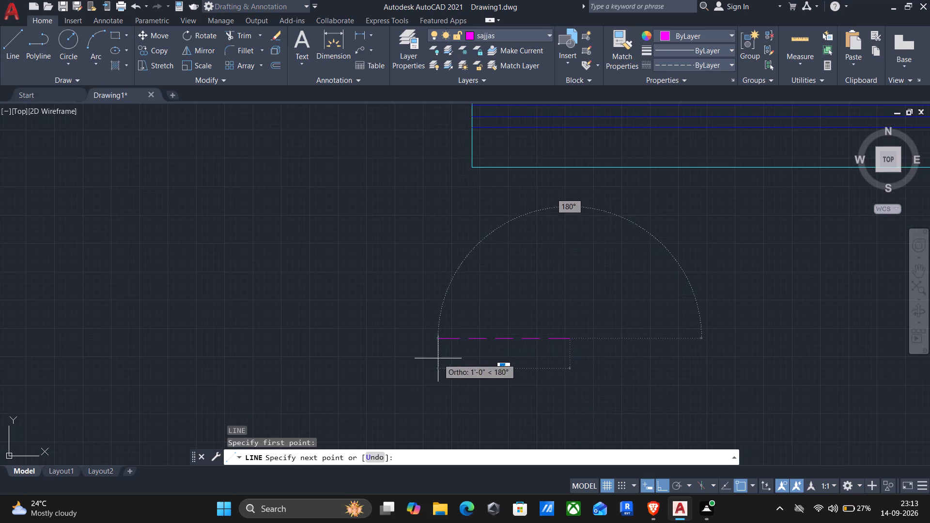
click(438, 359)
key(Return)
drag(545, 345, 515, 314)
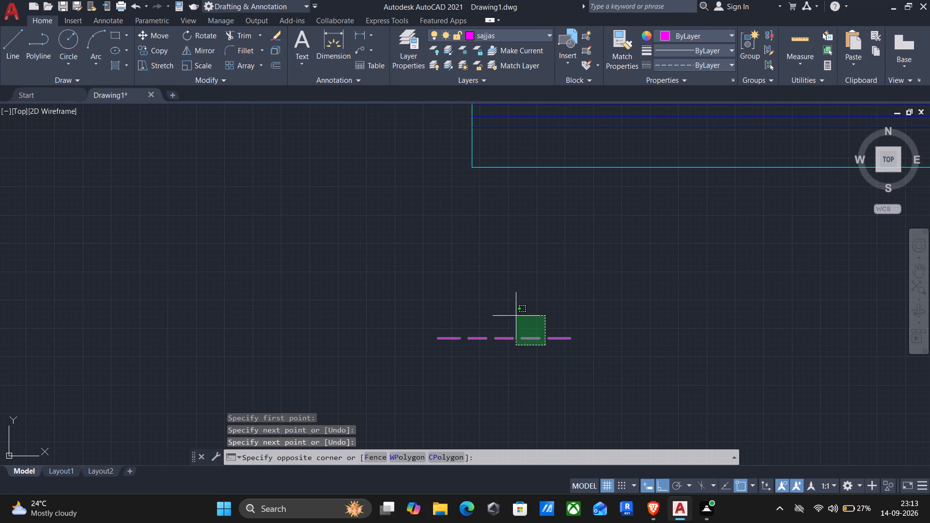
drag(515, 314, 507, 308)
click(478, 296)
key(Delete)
Start the sajja outline at the window's lower-left corner with a 6" line outward to the left and a 6" line down.
key(l)
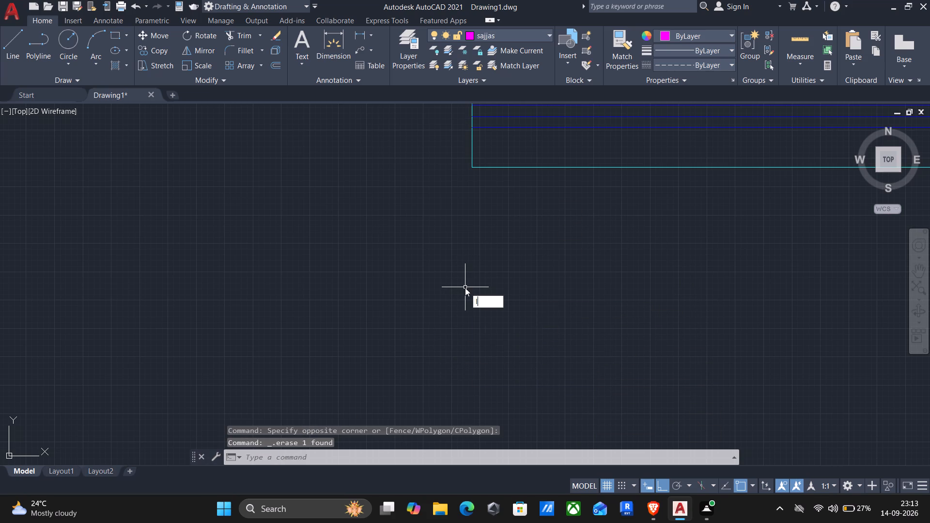
key(Return)
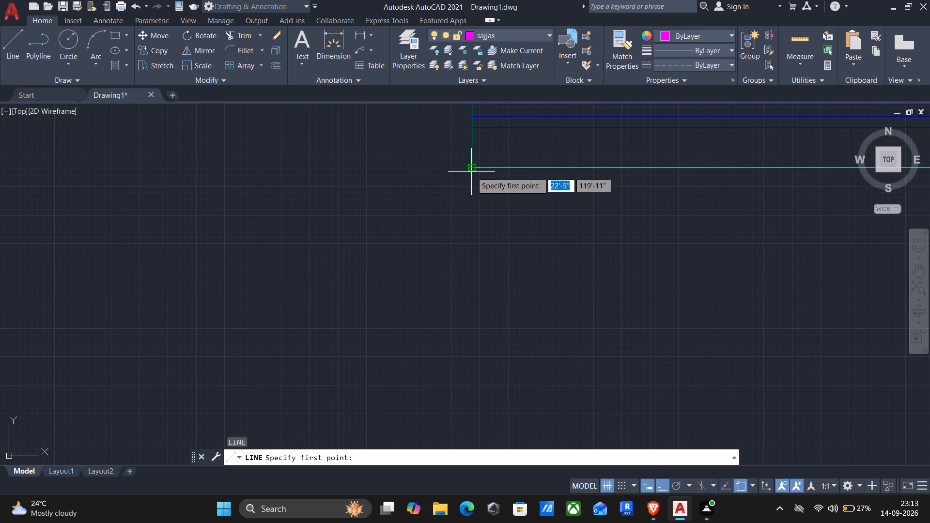
click(471, 173)
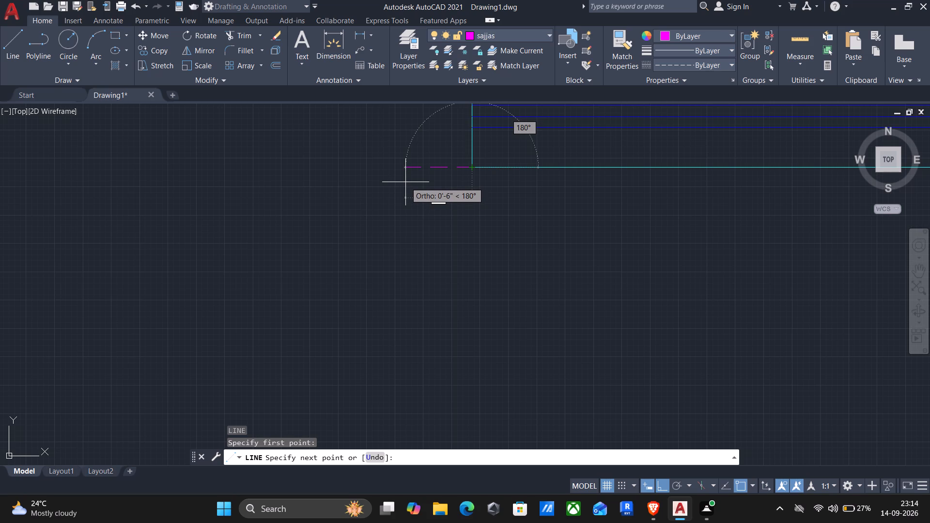
key(6)
key(shift+quotedbl)
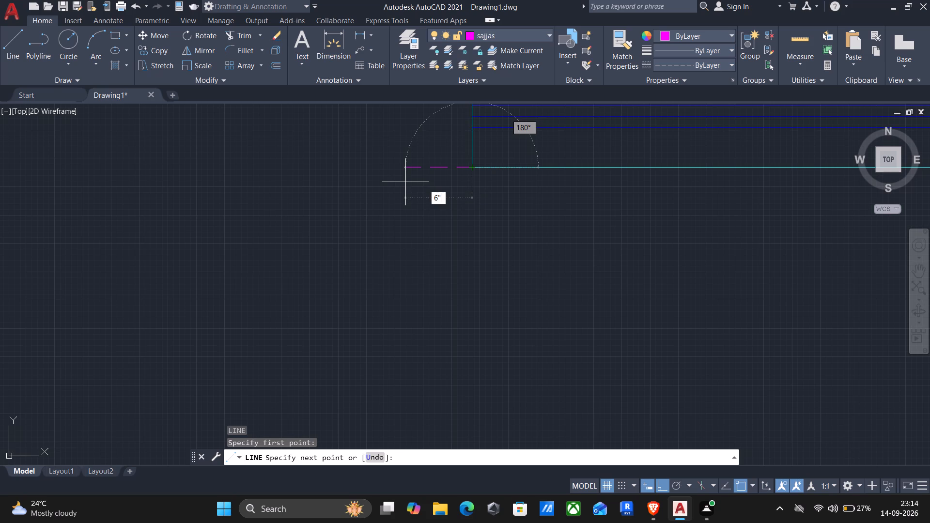
key(Return)
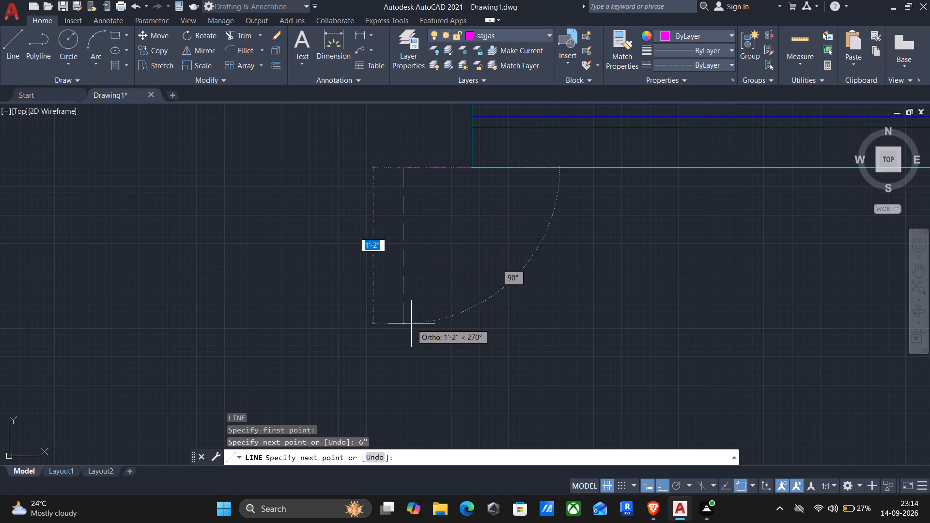
key(6)
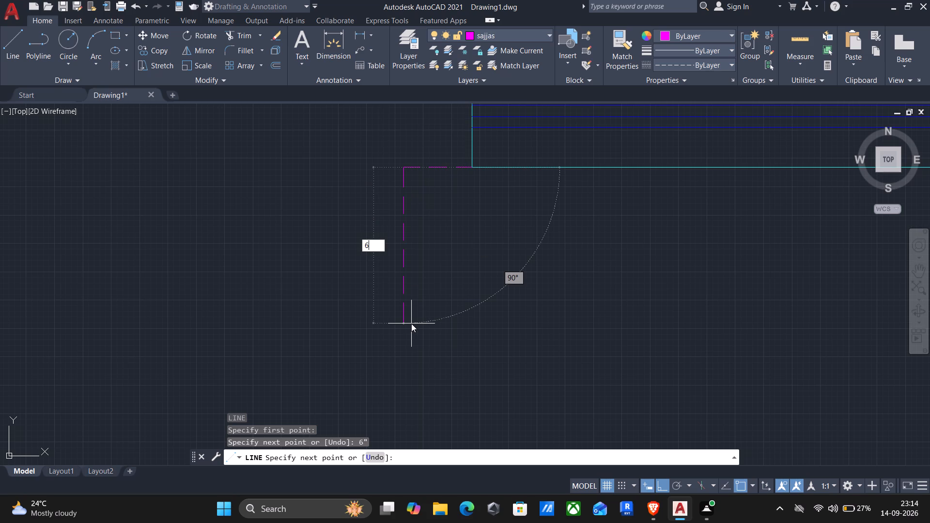
key(shift+quotedbl)
key(Return)
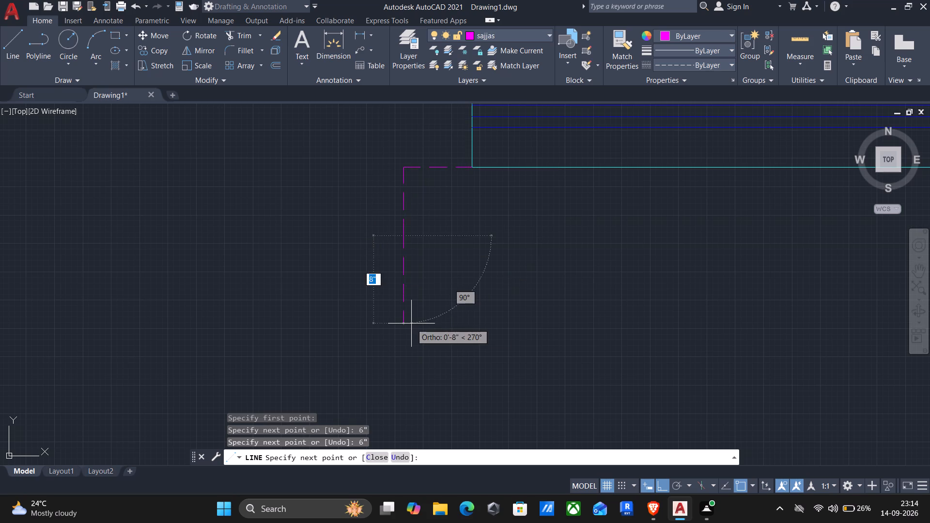
Continue the sajja outline across to align with the window's lower-right corner, then add 6" segments outward, up and back to that corner.
scroll(422, 315, down, 2)
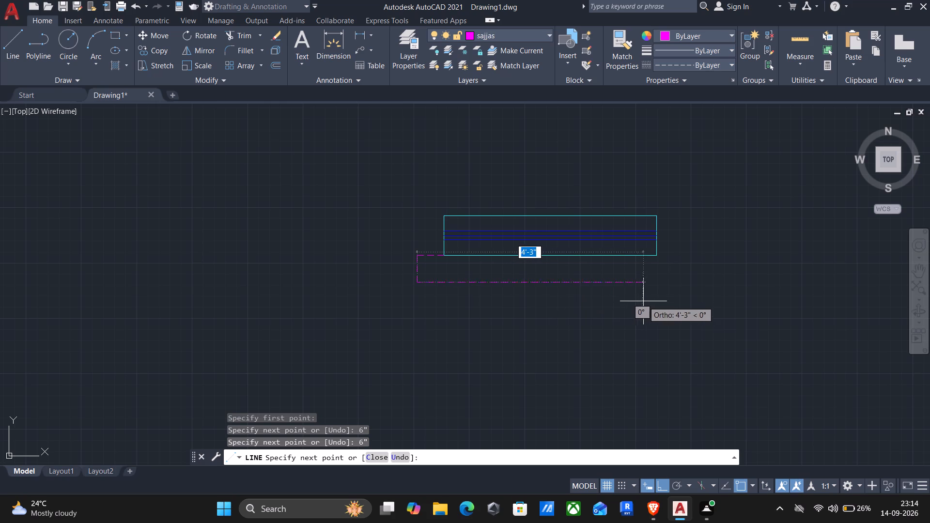
scroll(660, 296, up, 1)
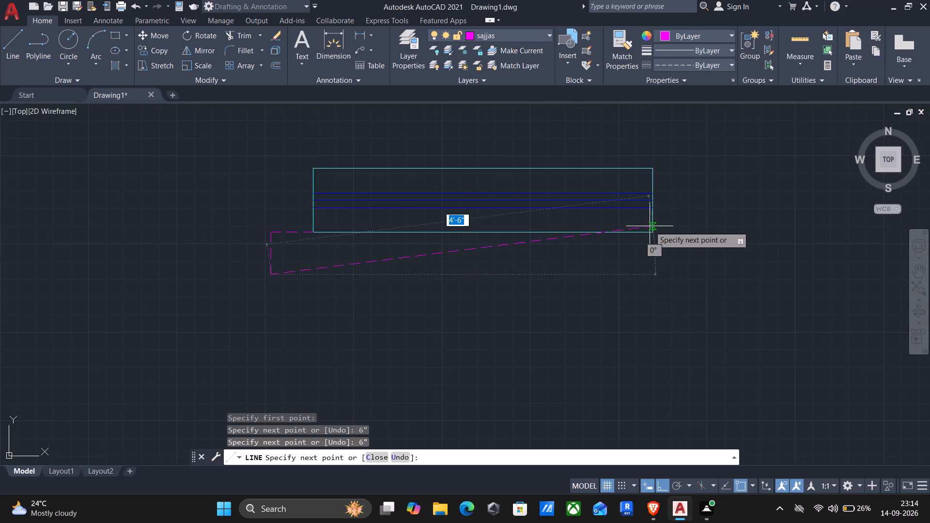
click(652, 280)
text(6")
key(Return)
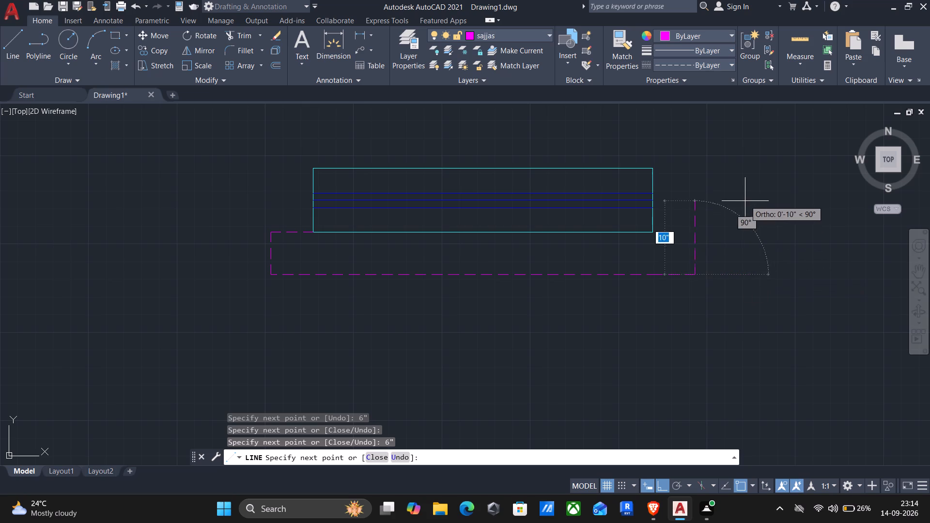
key(6)
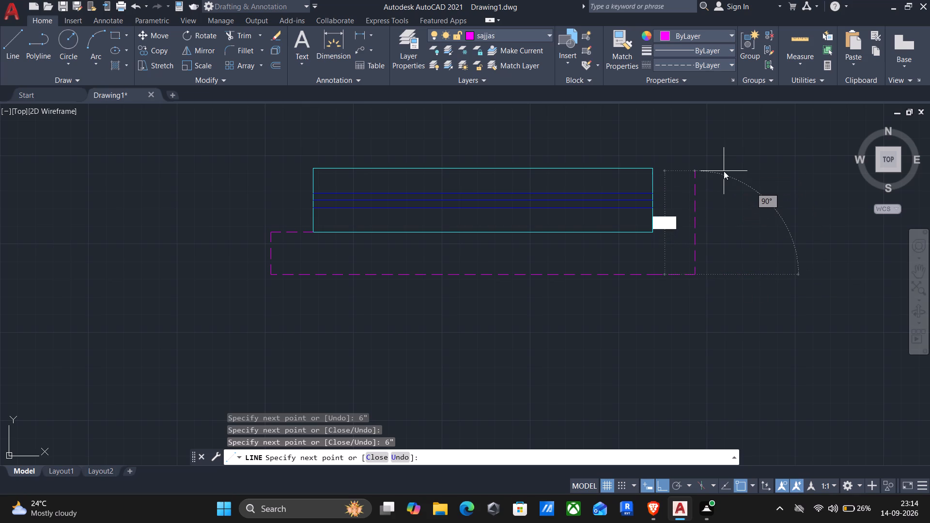
key(shift+quotedbl)
key(Return)
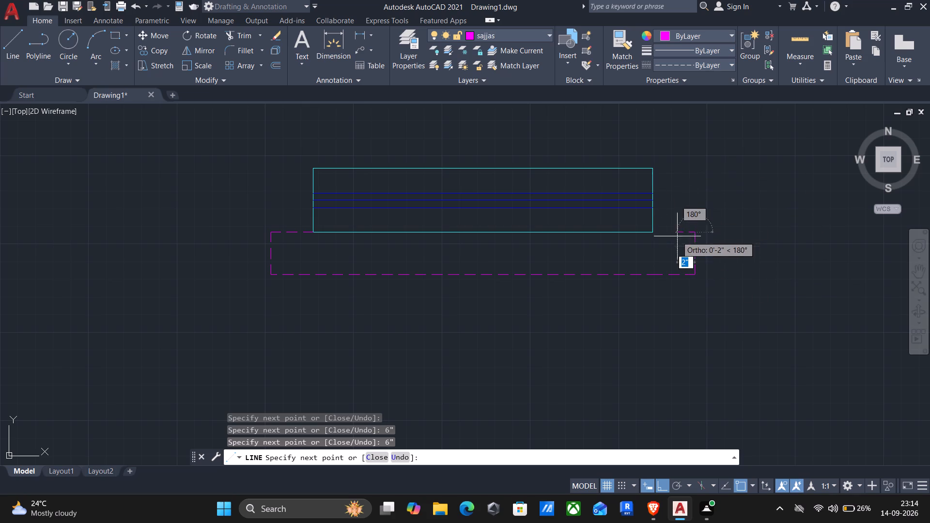
text(6")
key(Return)
key(Return)
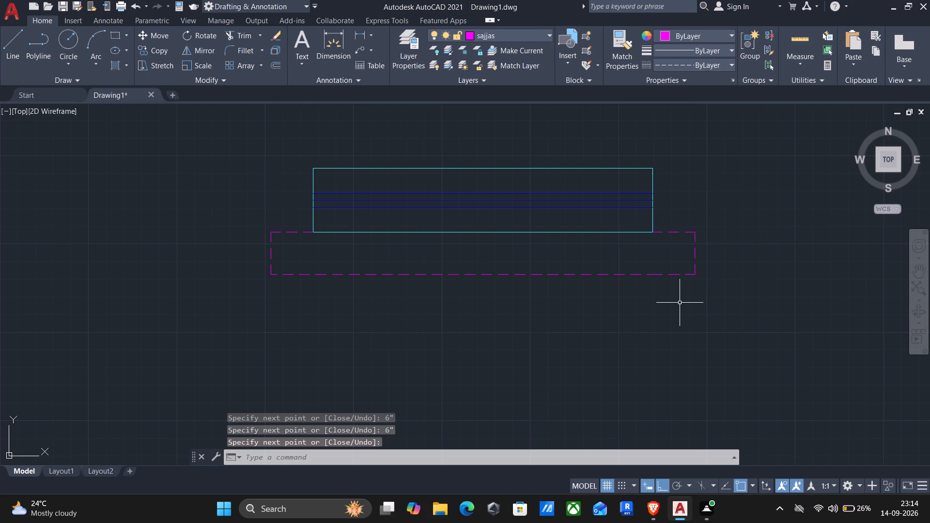
Join all the dashed sajja lines under the window into one polyline.
scroll(680, 303, down, 1)
click(730, 336)
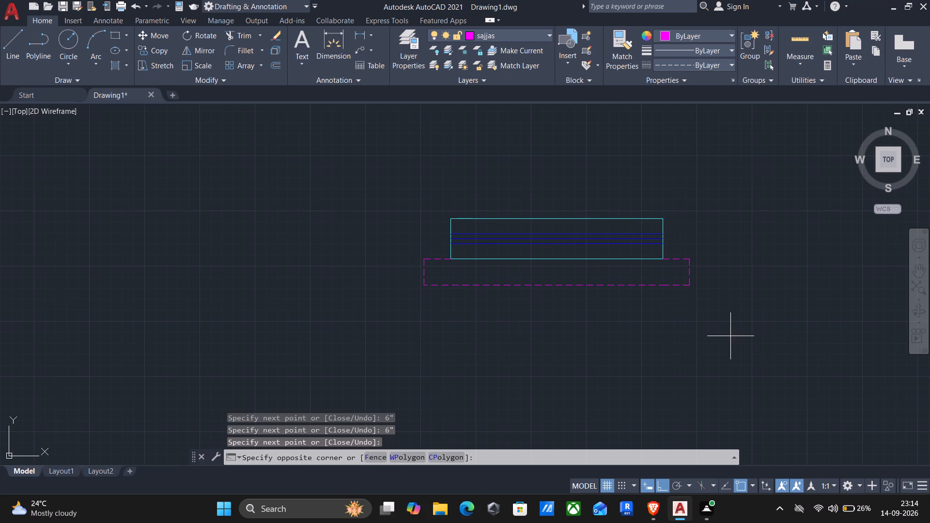
click(686, 226)
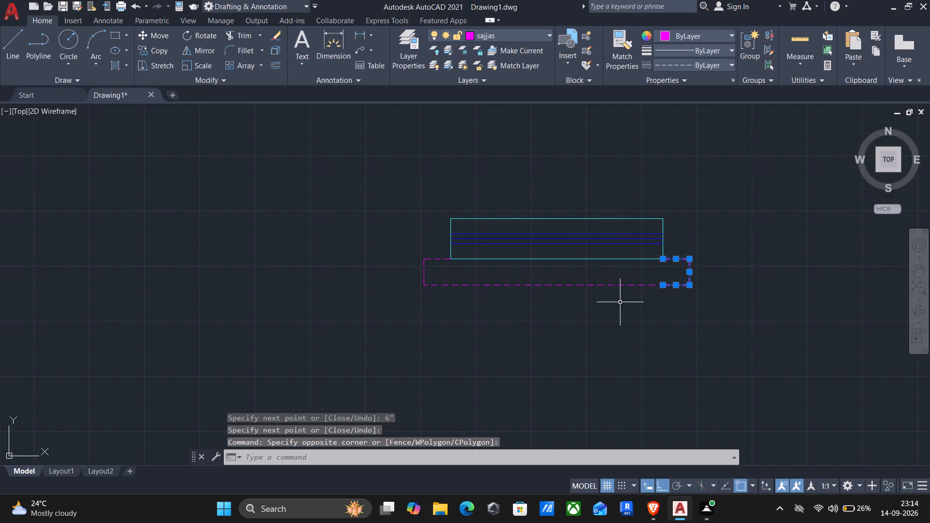
click(492, 330)
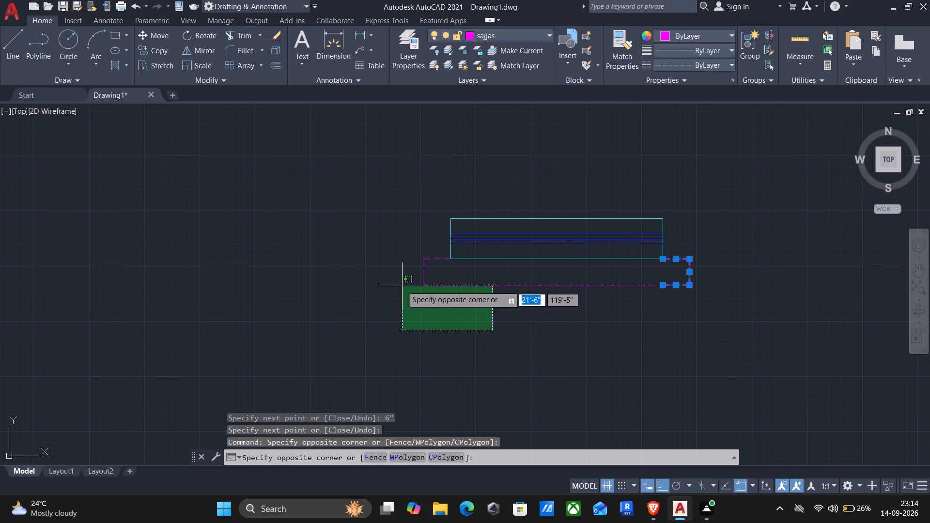
click(398, 277)
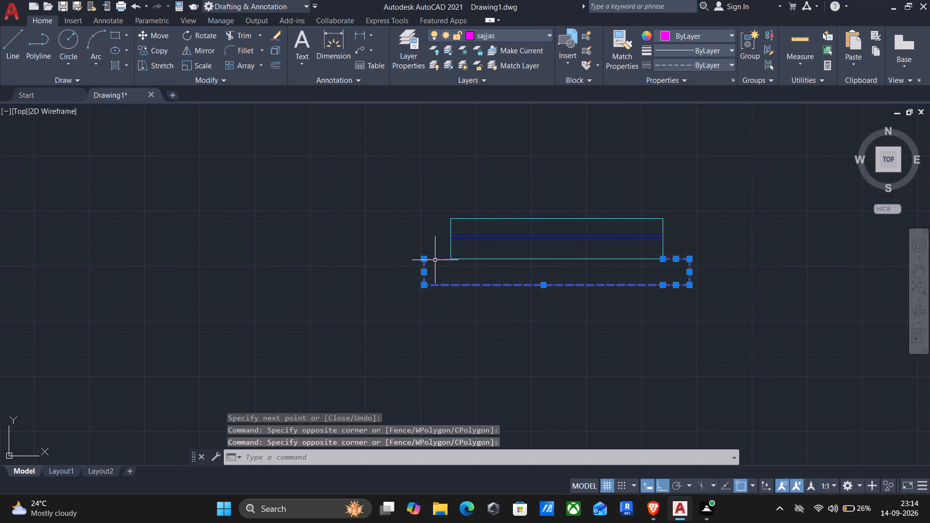
click(434, 260)
key(j)
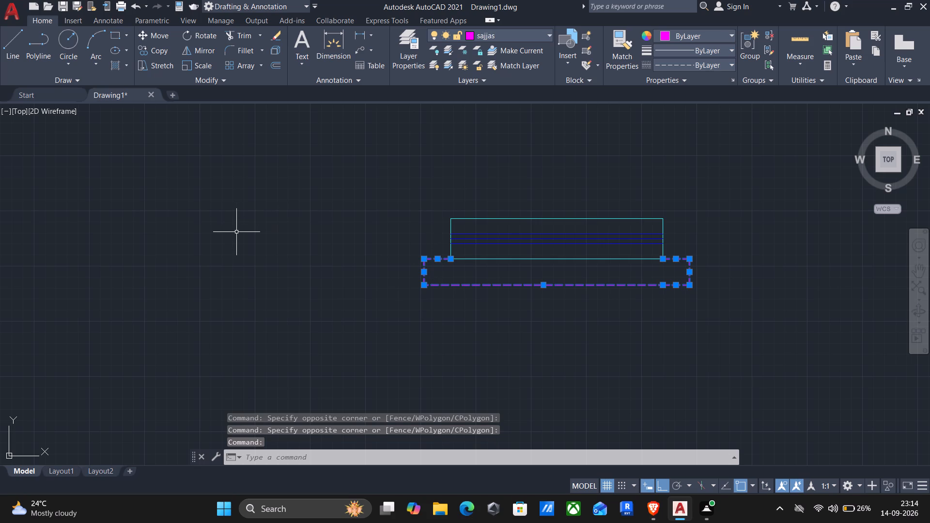
key(Return)
Copy the joined sajja outline straight down to the empty space below the horizontal window.
scroll(373, 274, down, 2)
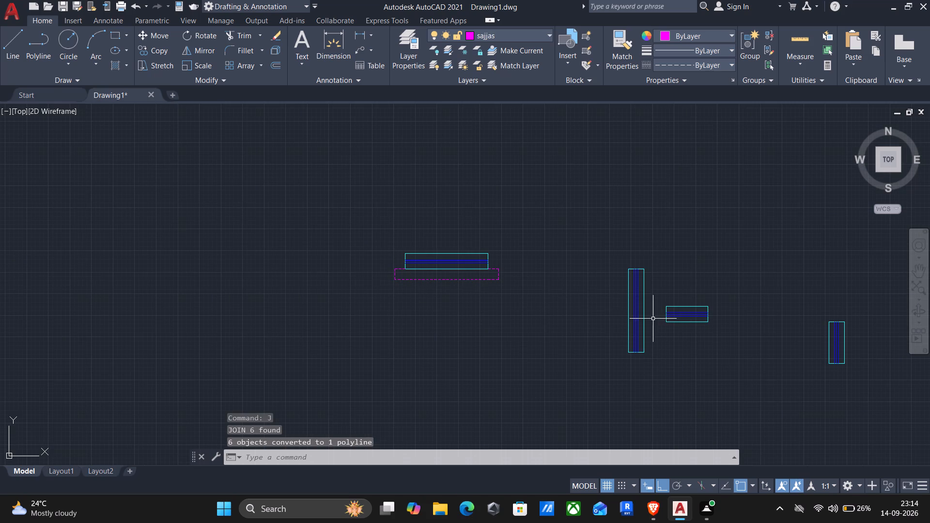
middle_drag(668, 325, 481, 326)
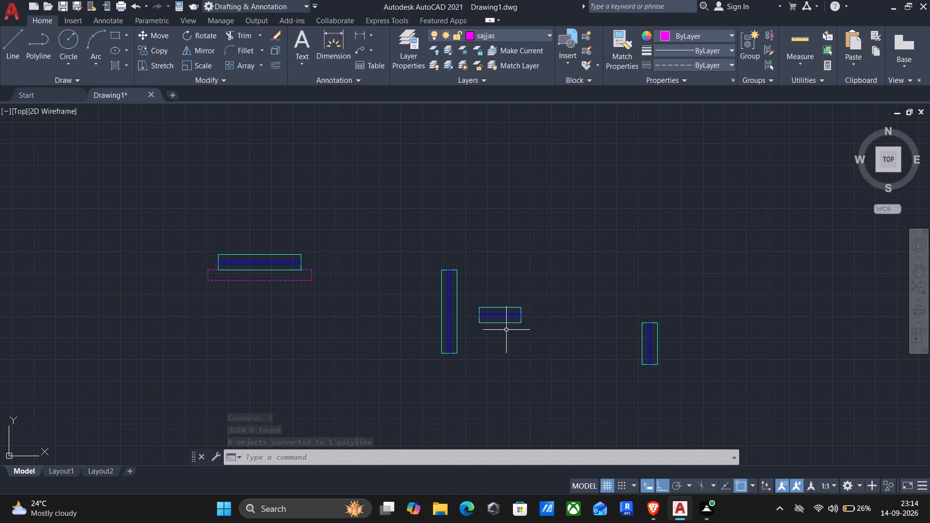
click(206, 280)
key(c)
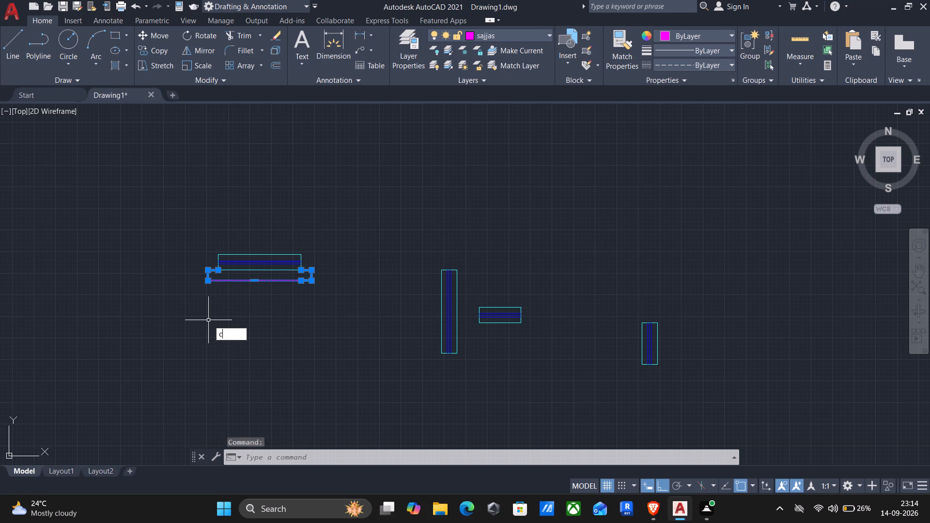
key(p)
key(BackSpace)
key(p)
key(Return)
click(207, 282)
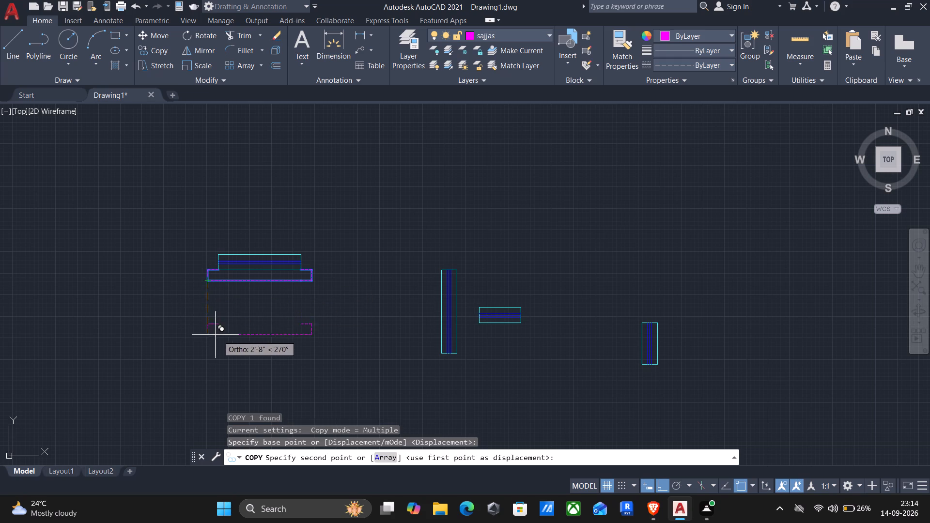
click(258, 359)
key(Escape)
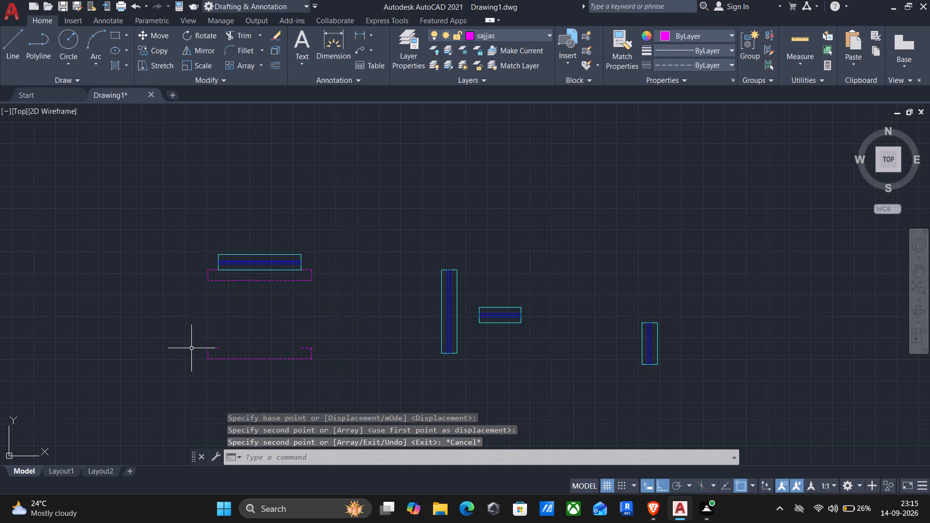
Rotate the copied sajja outline 270° about its lower-right corner so it stands vertically.
click(179, 331)
click(327, 383)
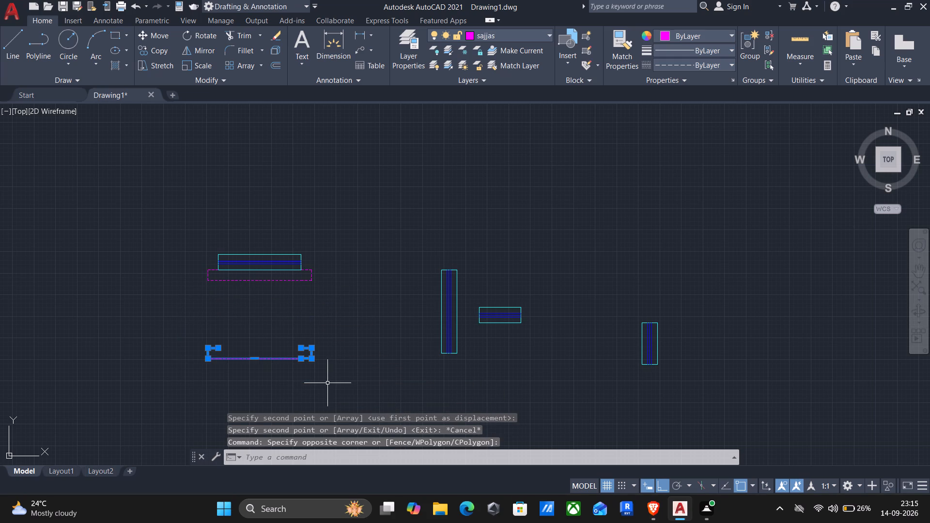
text(ro)
key(Return)
click(311, 358)
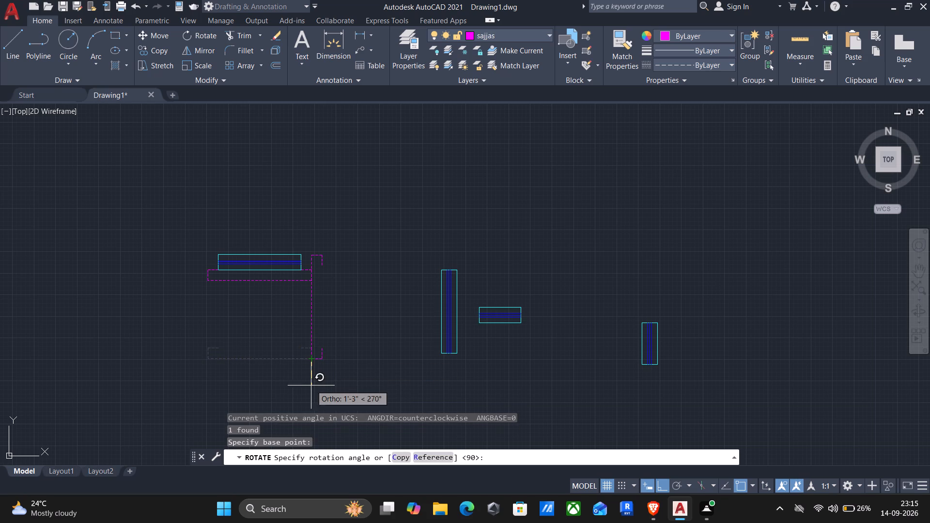
click(308, 395)
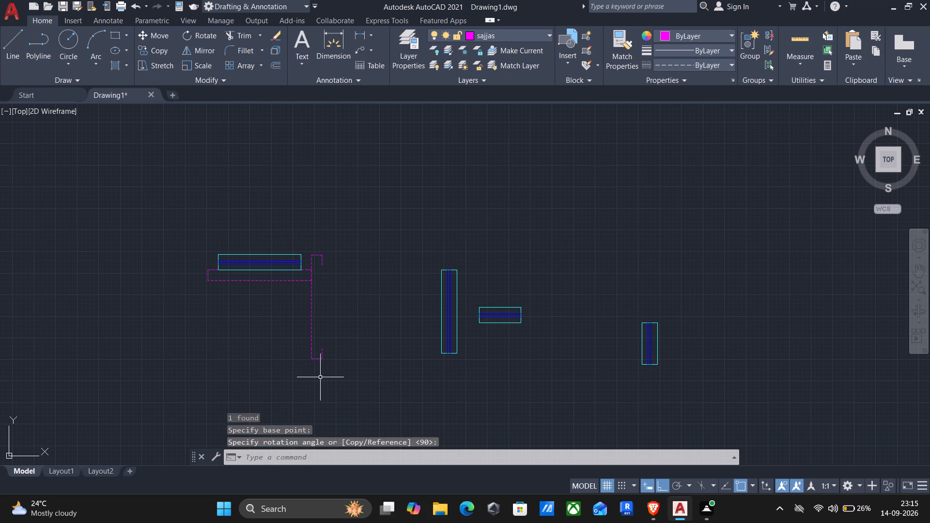
Mirror the vertical sajja outline across a vertical line between it and the tall window, keeping the source object.
click(328, 376)
click(299, 349)
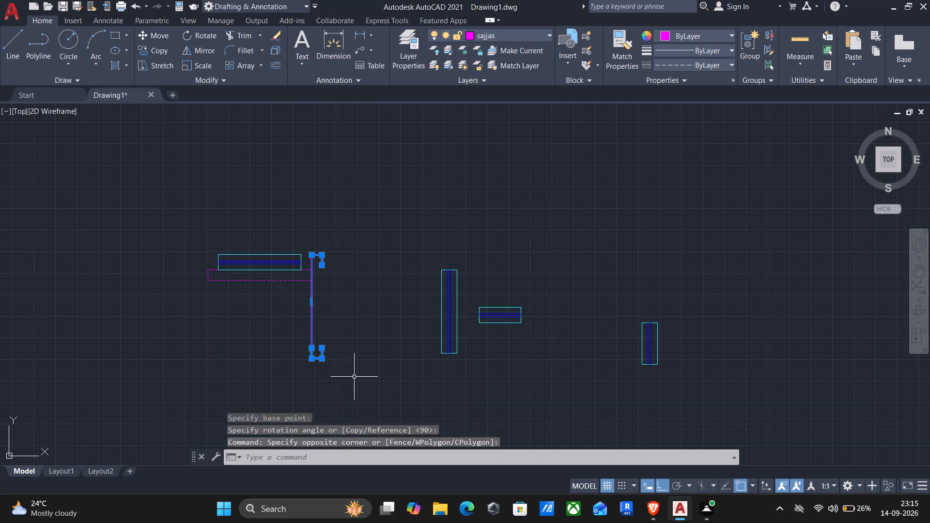
key(m)
key(i)
key(Return)
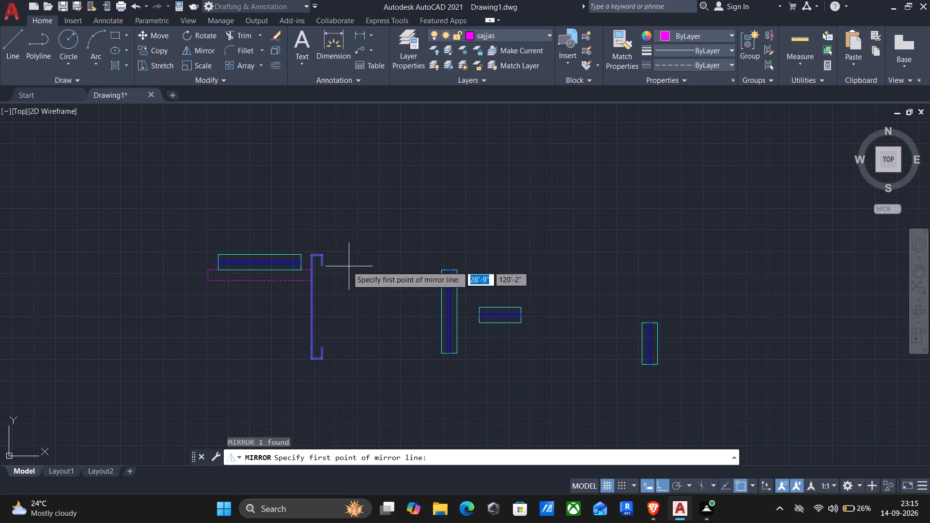
click(369, 248)
click(372, 349)
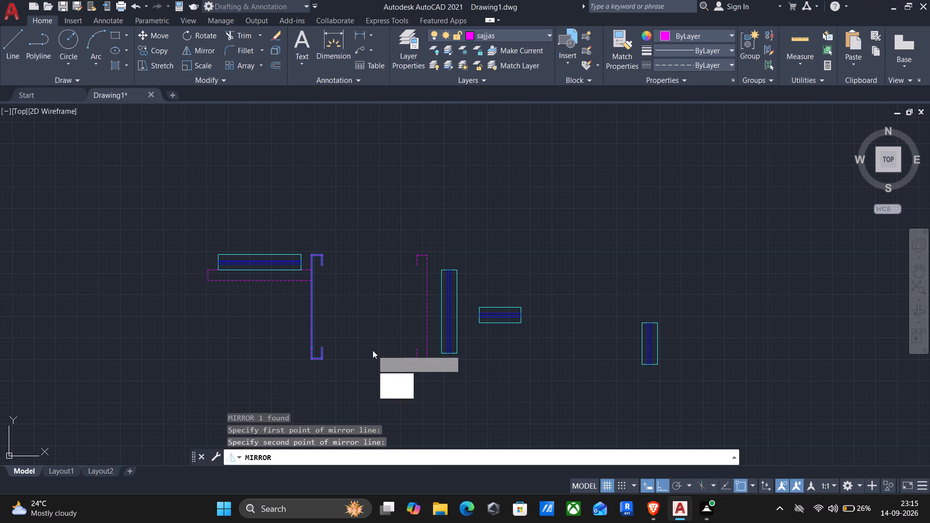
key(Return)
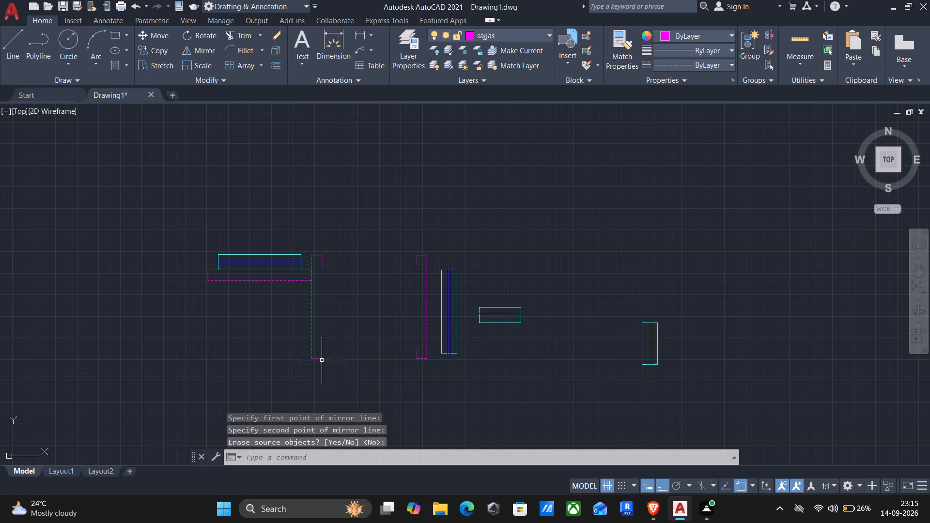
Move the vertical sajja outline beside the horizontal one sideways toward its mirrored twin, clear of the horizontal sajja.
click(320, 359)
key(m)
key(Return)
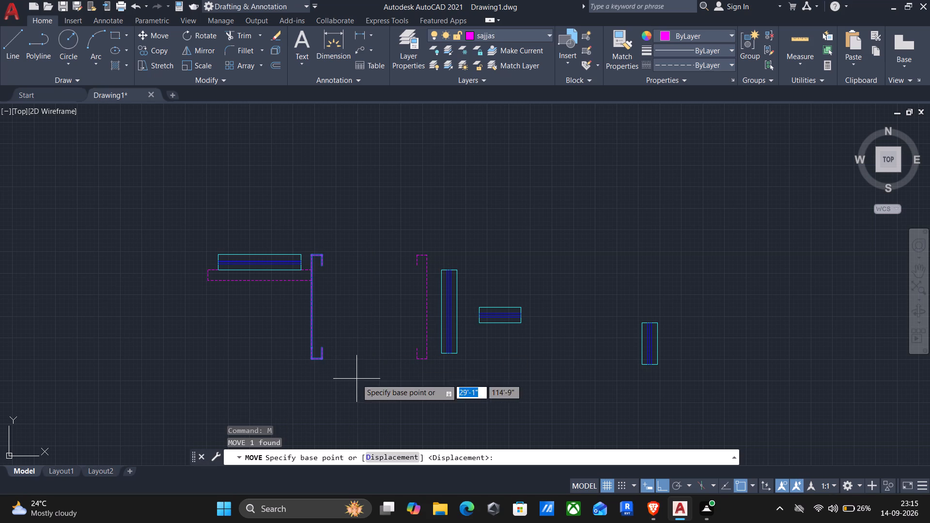
click(310, 363)
click(364, 366)
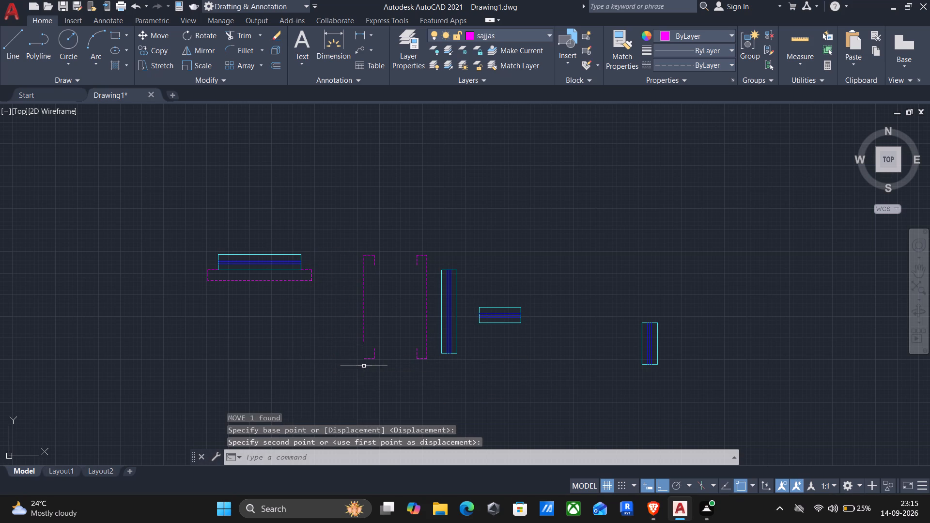
Copy the horizontal sajja outline from the sample window's lower-left corner to the matching corner of the large window in the plan's bottom wall.
click(309, 283)
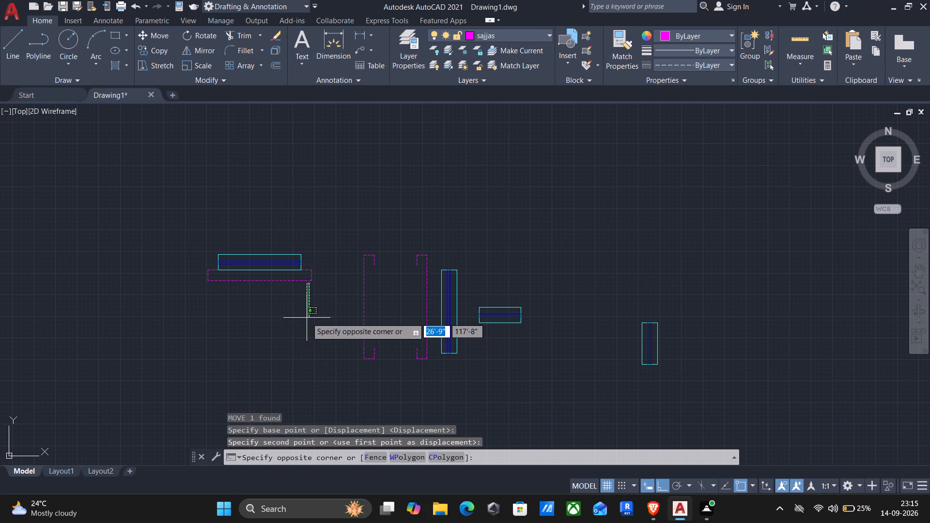
click(171, 278)
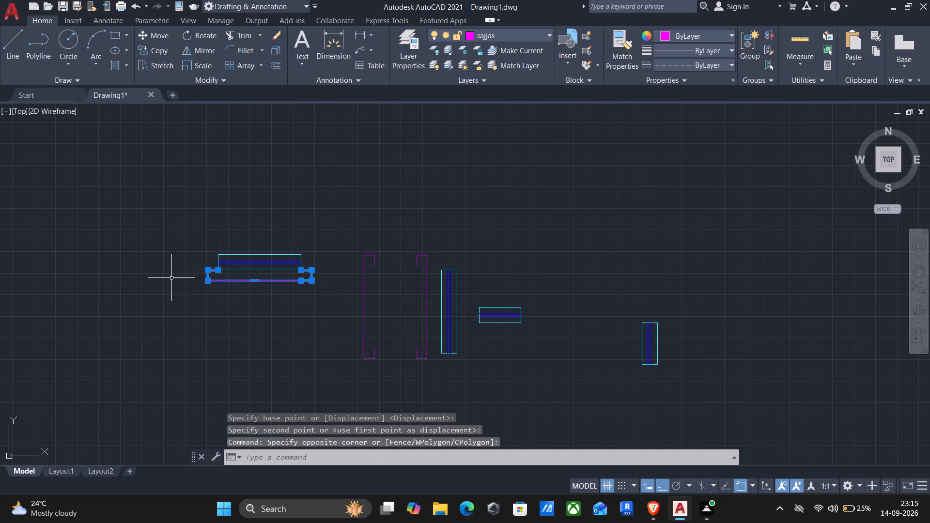
key(c)
key(o)
key(Return)
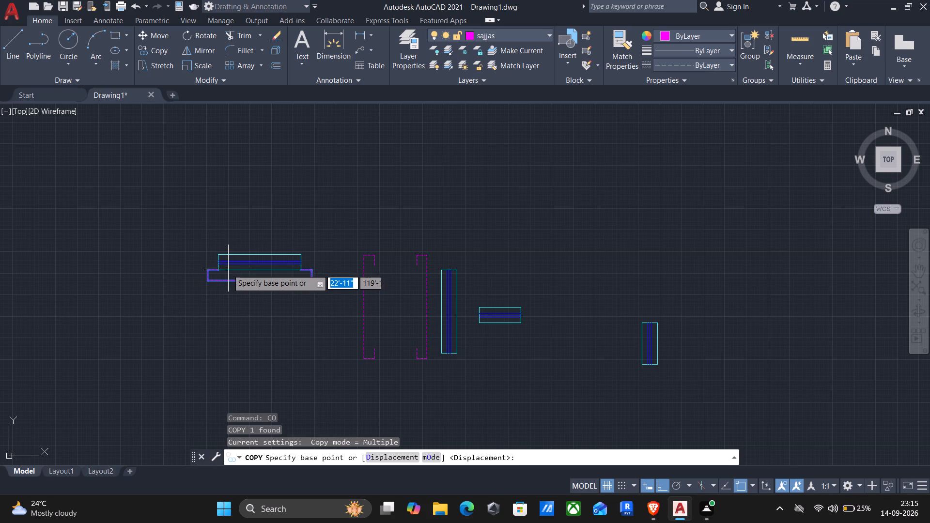
scroll(211, 271, up, 2)
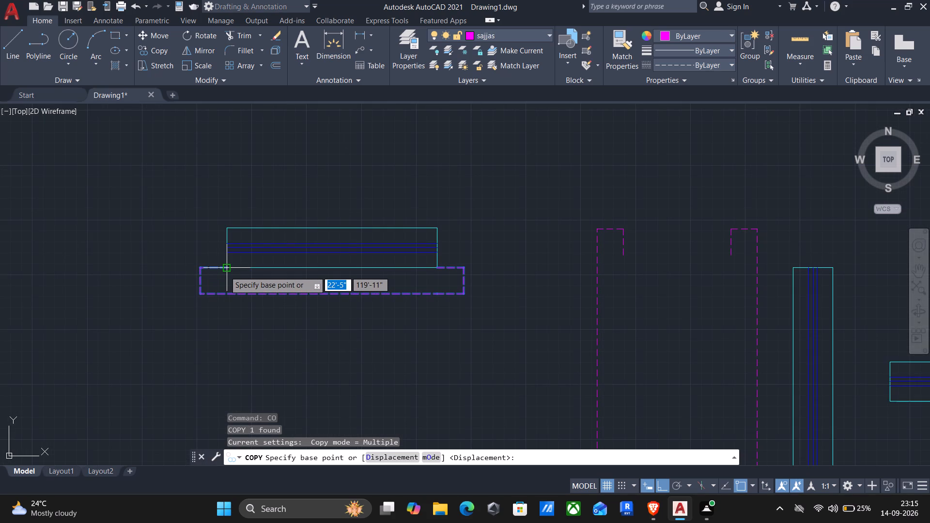
click(227, 271)
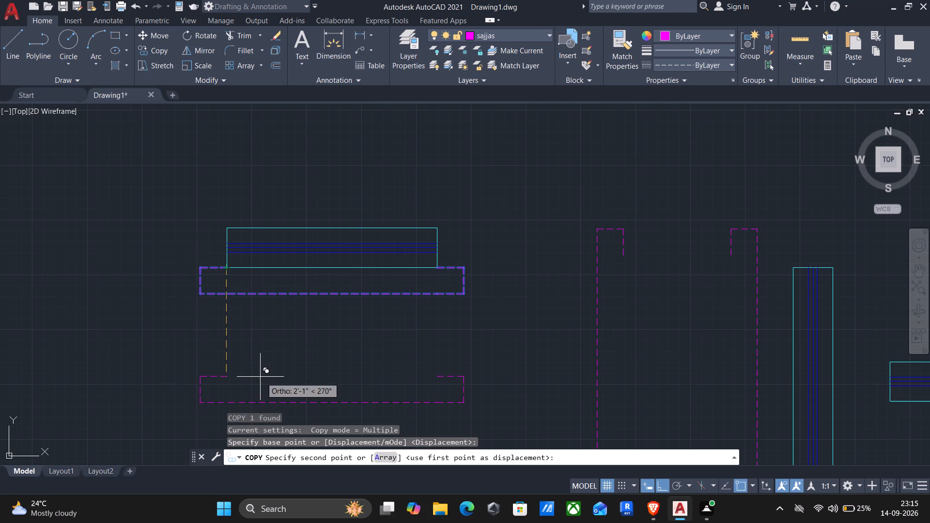
key(F8)
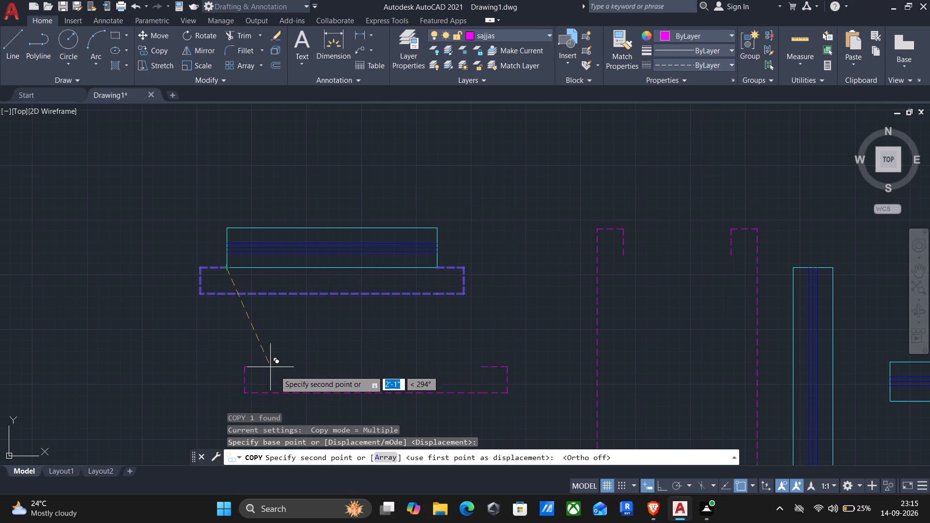
scroll(300, 378, down, 1)
middle_drag(370, 387, 304, 243)
scroll(304, 241, down, 2)
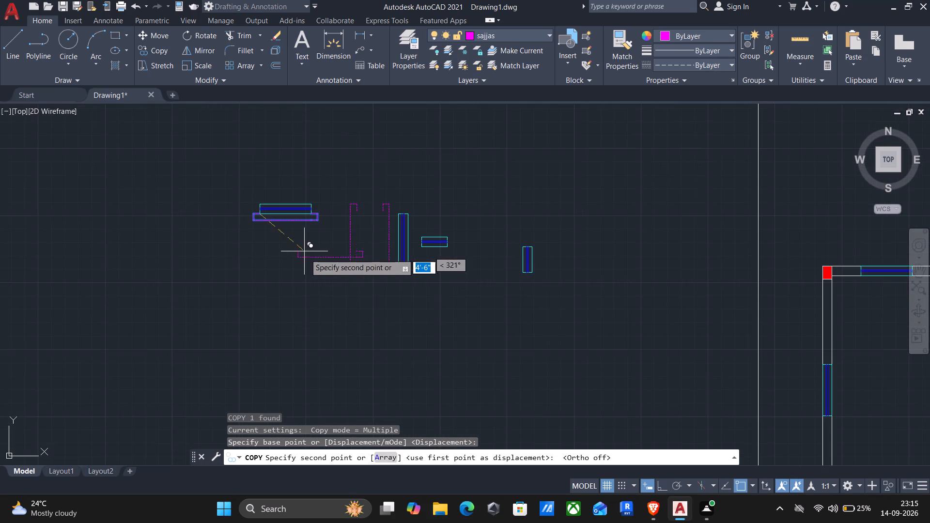
middle_drag(310, 258, 178, 157)
scroll(178, 162, down, 1)
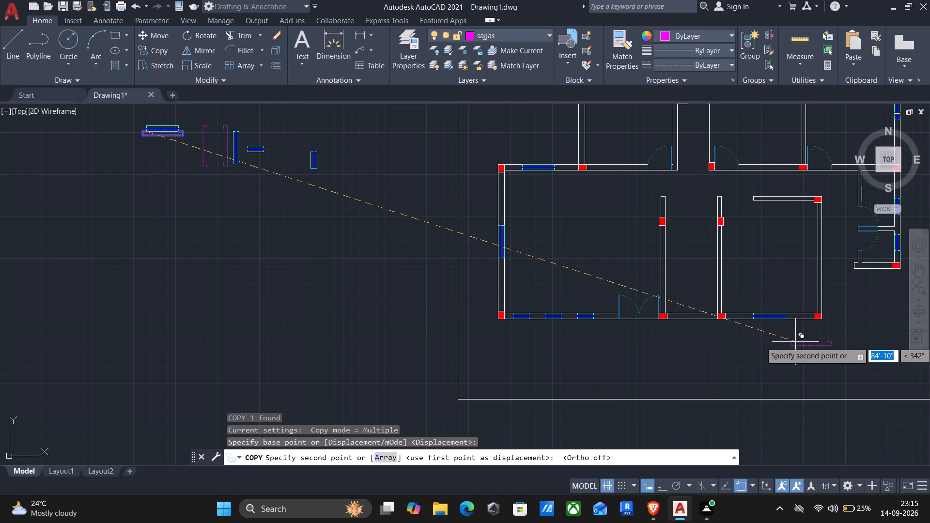
scroll(783, 337, up, 1)
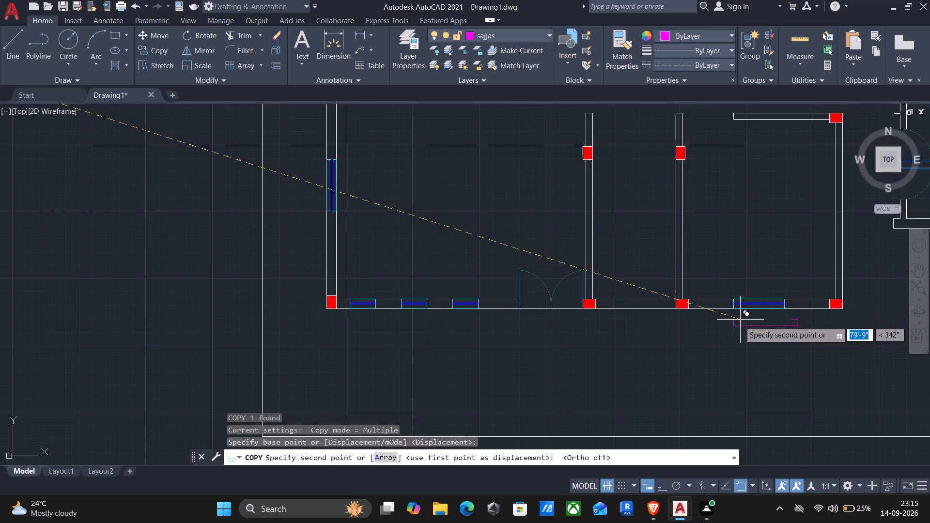
scroll(739, 322, up, 3)
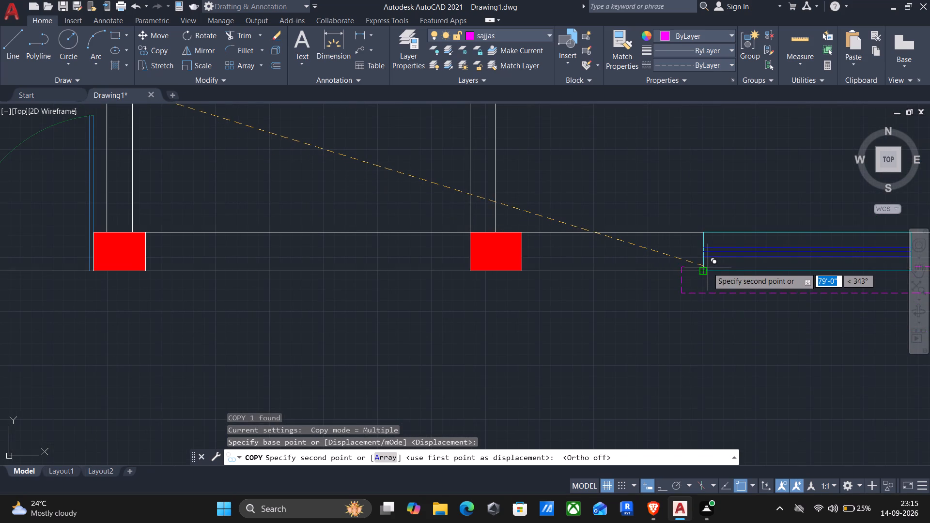
click(703, 270)
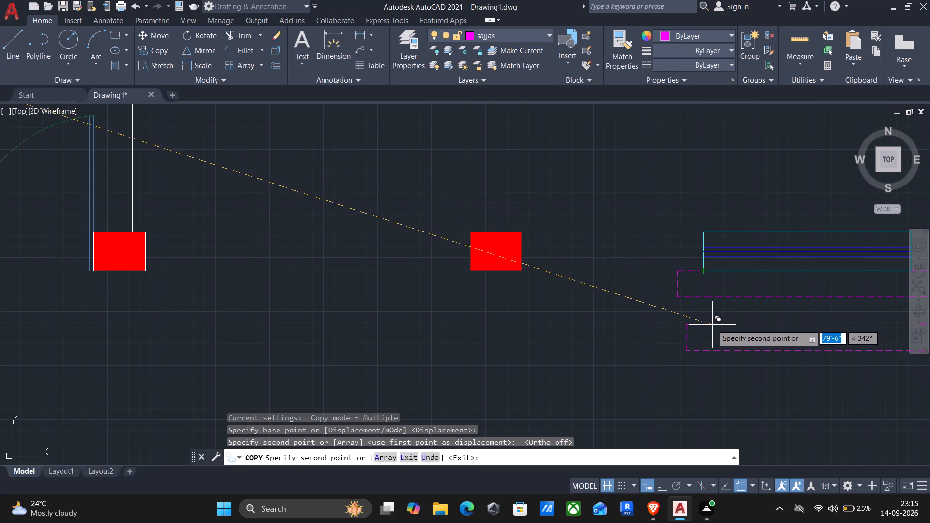
Place another copy of the horizontal sajja outline in the empty space above the sample windows and end the copying.
scroll(694, 273, up, 3)
scroll(621, 280, up, 3)
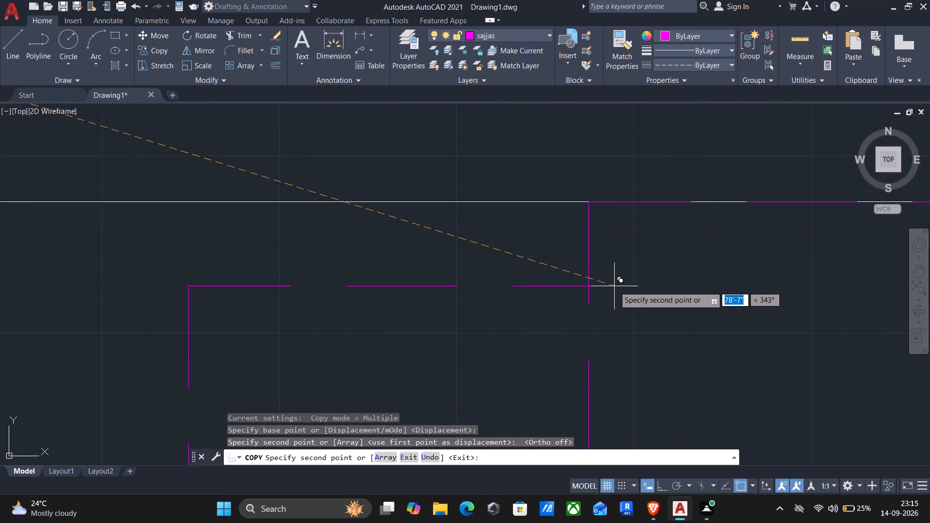
scroll(614, 286, down, 8)
middle_drag(650, 348, 581, 359)
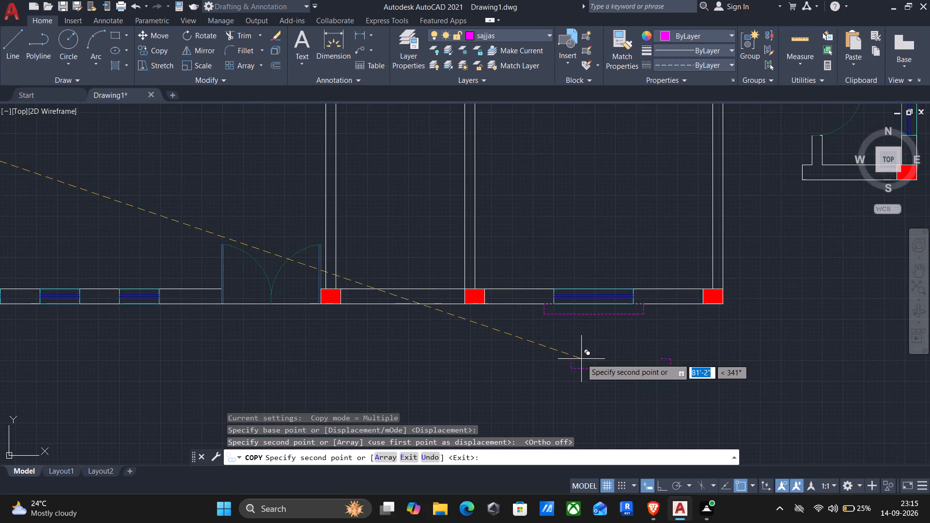
scroll(581, 358, down, 3)
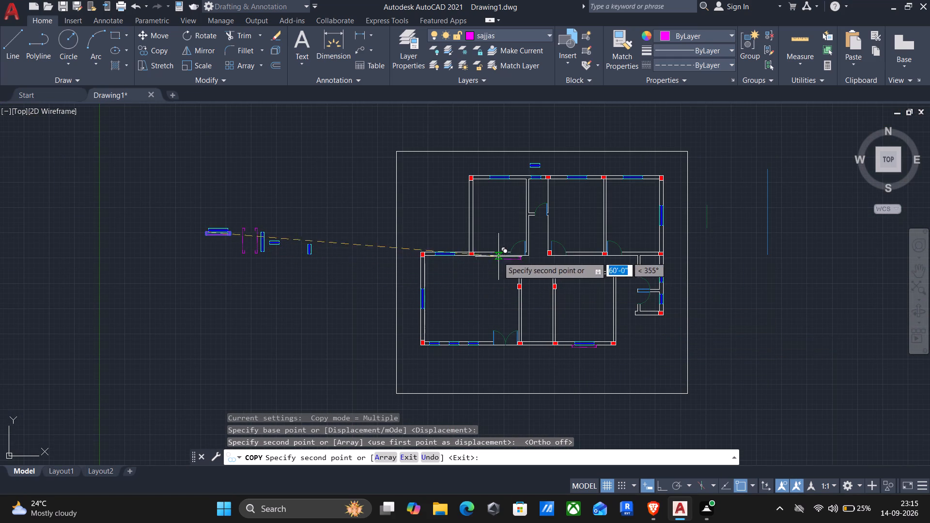
click(250, 176)
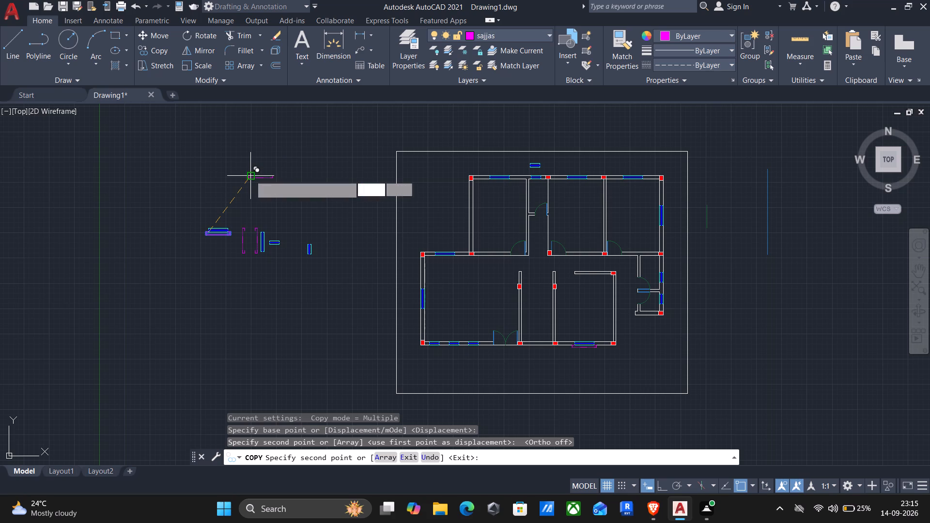
key(Escape)
Mirror the new sajja copy across a horizontal line just above it, keeping the source object.
click(232, 154)
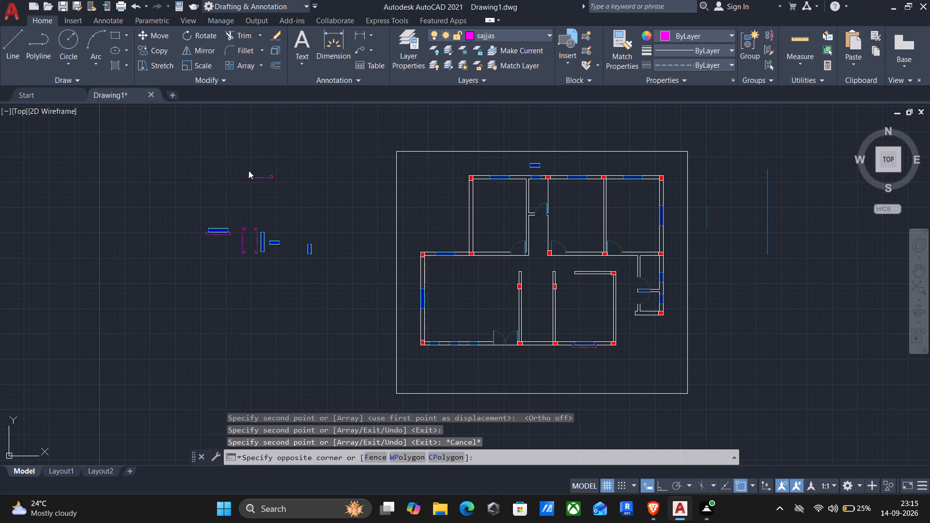
click(278, 188)
text(mi)
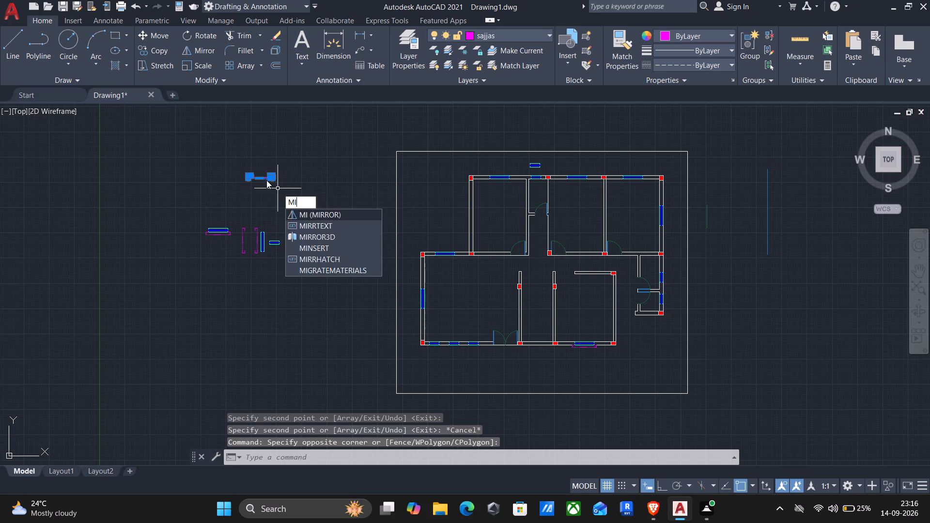
key(Return)
click(237, 167)
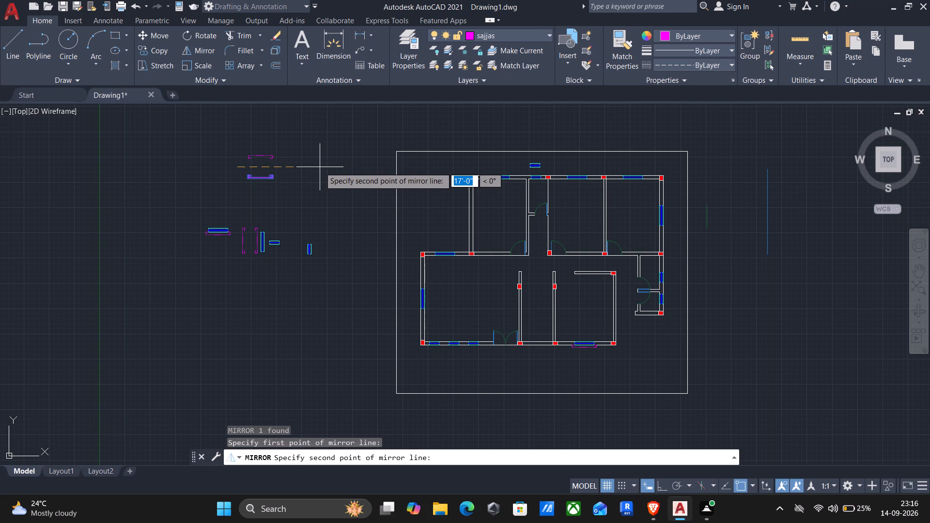
key(F8)
click(320, 167)
key(Return)
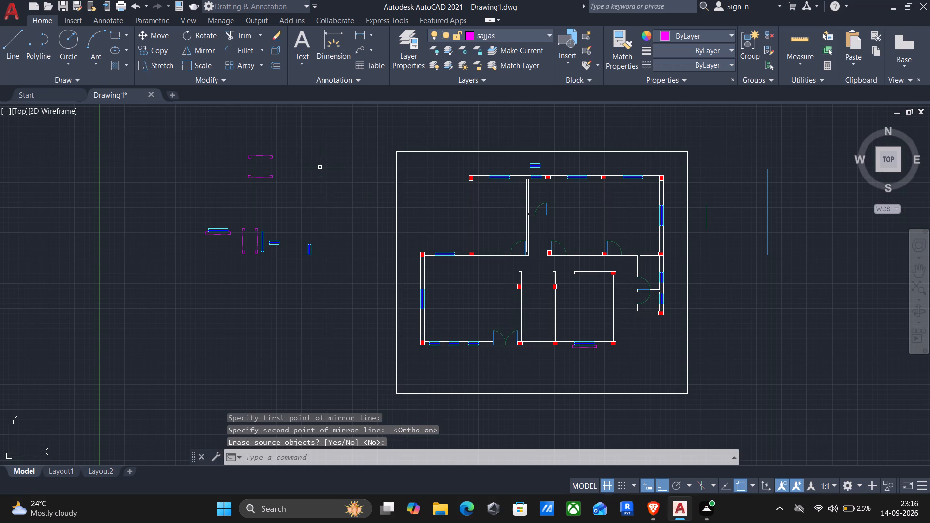
Copy the mirrored sajja outline onto the outer side of the three large windows in the plan's top wall, aligning it with the window corners.
click(229, 144)
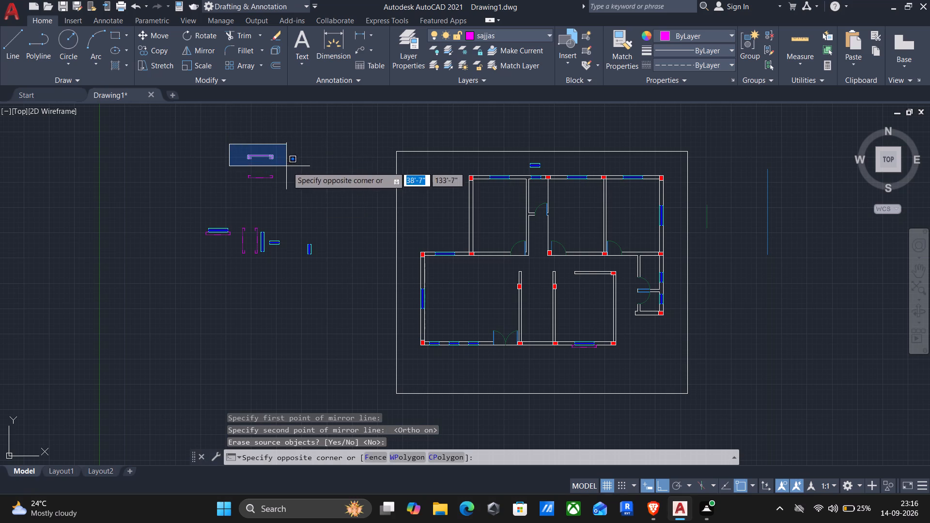
click(290, 170)
text(co)
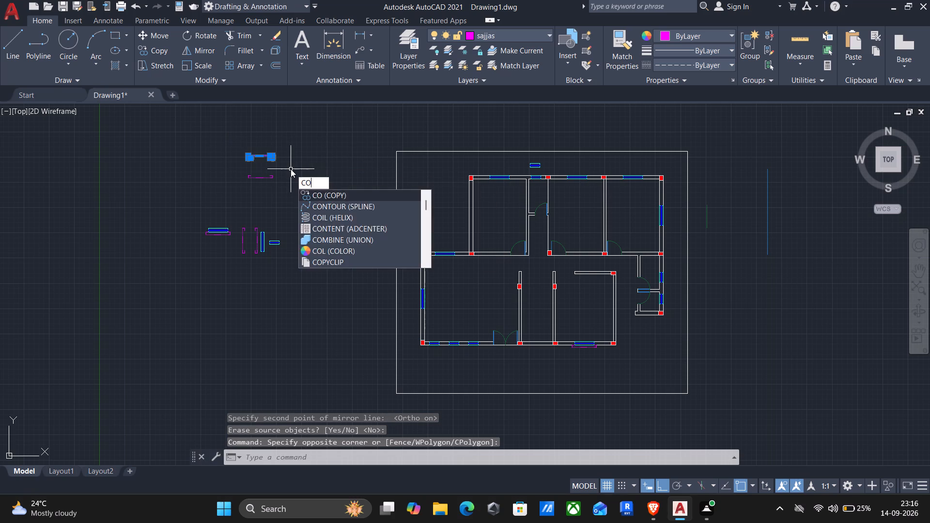
key(Return)
scroll(252, 169, up, 3)
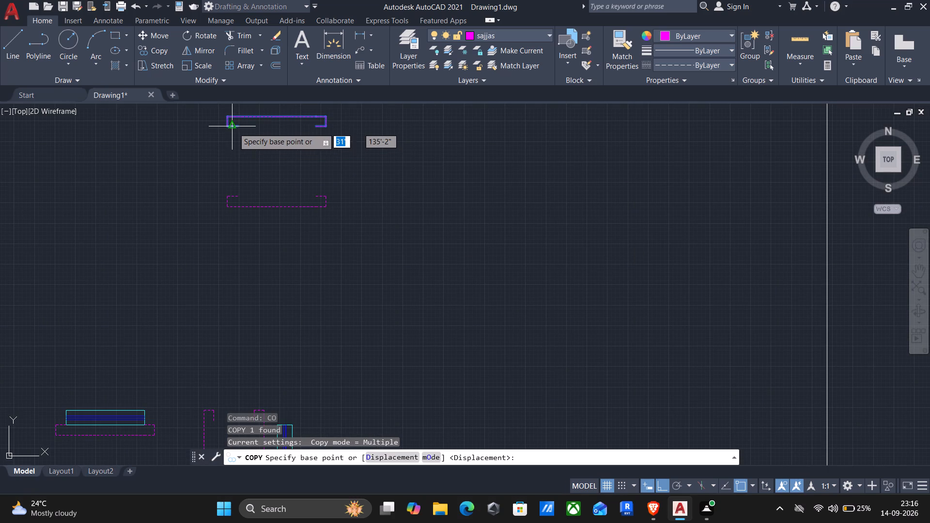
click(238, 129)
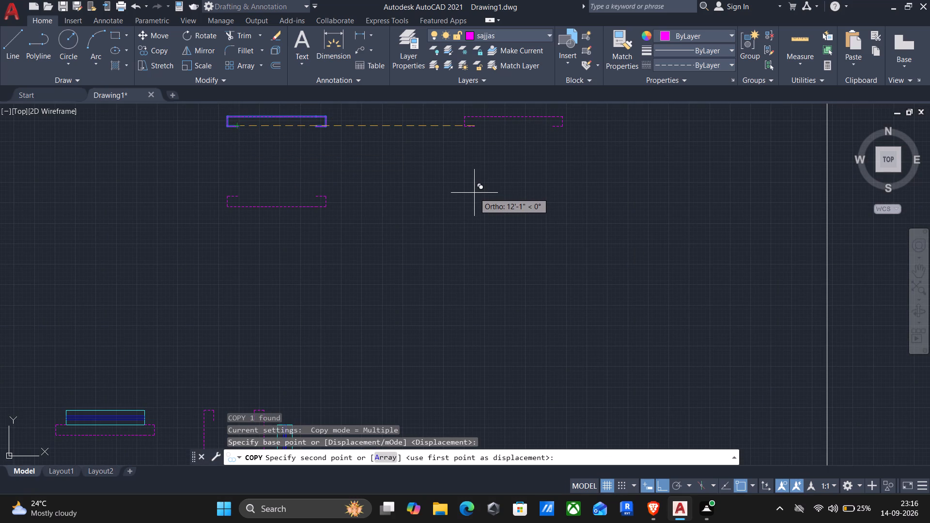
key(F8)
scroll(515, 219, down, 1)
middle_drag(587, 262, 454, 280)
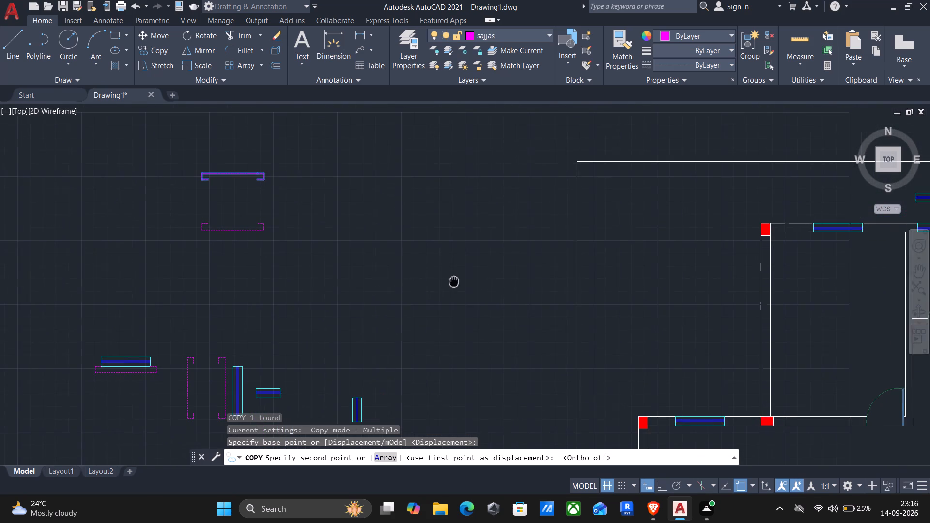
middle_drag(454, 280, 450, 281)
middle_drag(607, 277, 601, 277)
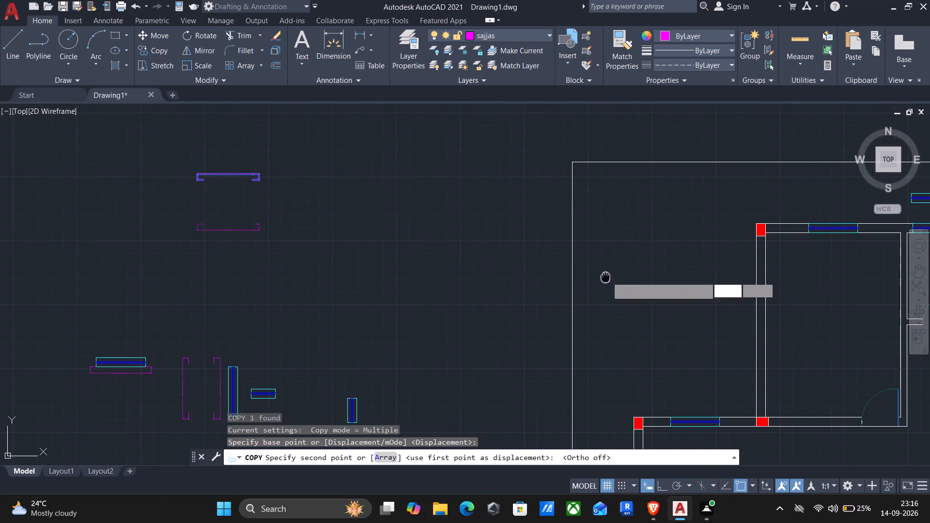
middle_drag(601, 277, 349, 327)
scroll(541, 267, up, 3)
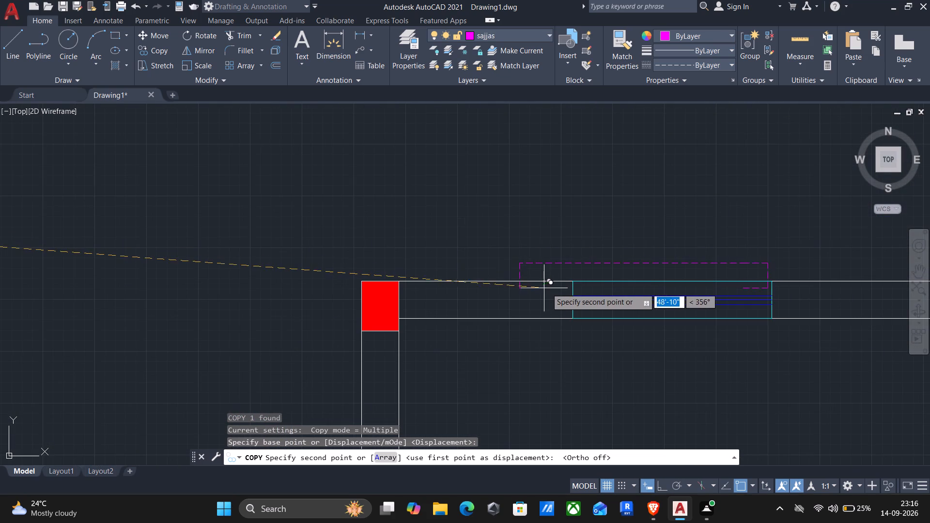
click(576, 283)
scroll(585, 283, down, 2)
middle_drag(731, 316, 296, 358)
scroll(388, 351, up, 1)
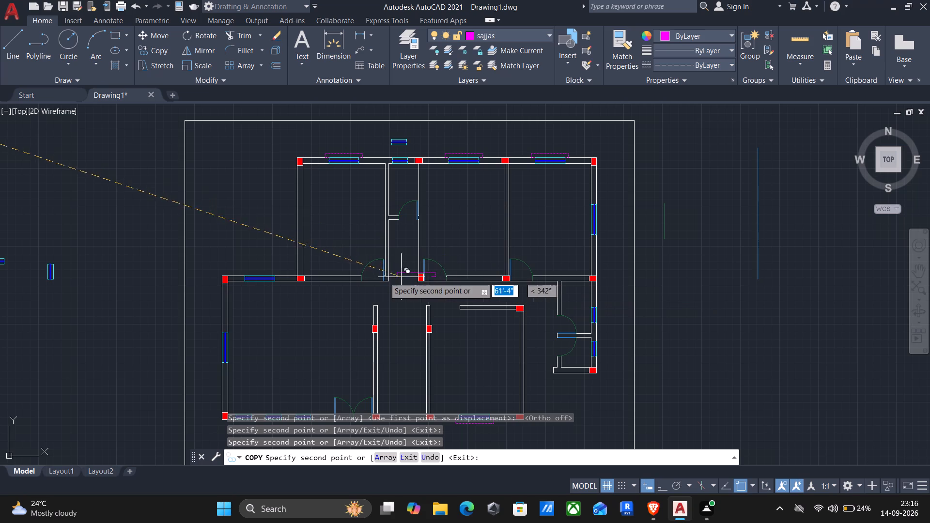
Place another copy of the mirrored sajja above the window in the upper wall of the plan's large lower-left room.
scroll(242, 282, up, 3)
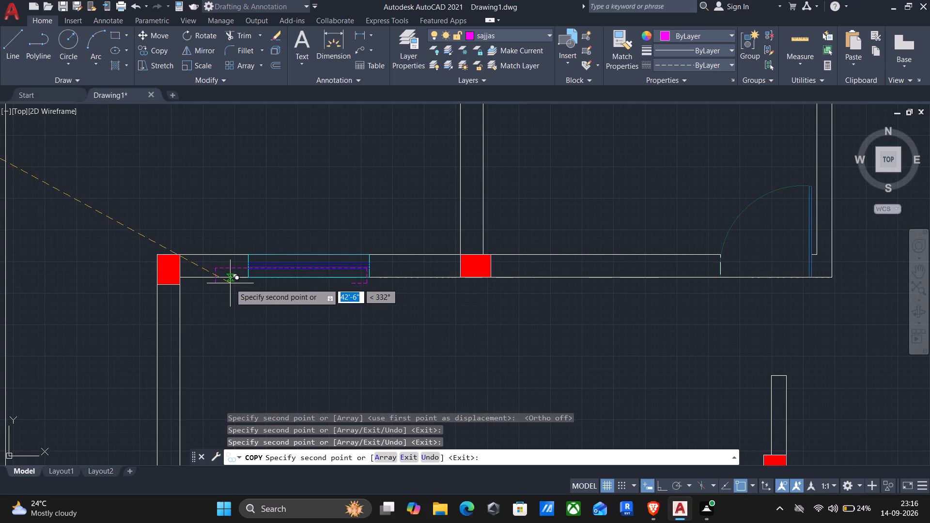
scroll(230, 282, up, 2)
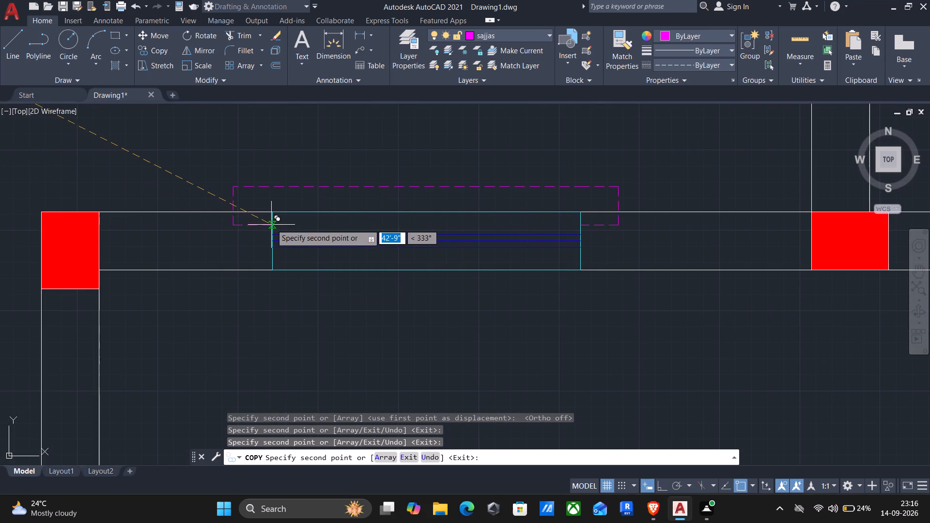
click(276, 215)
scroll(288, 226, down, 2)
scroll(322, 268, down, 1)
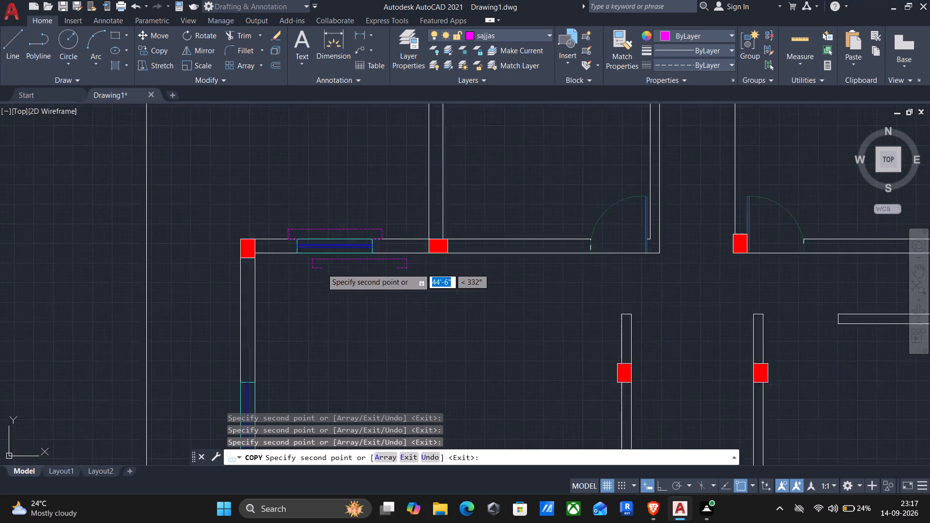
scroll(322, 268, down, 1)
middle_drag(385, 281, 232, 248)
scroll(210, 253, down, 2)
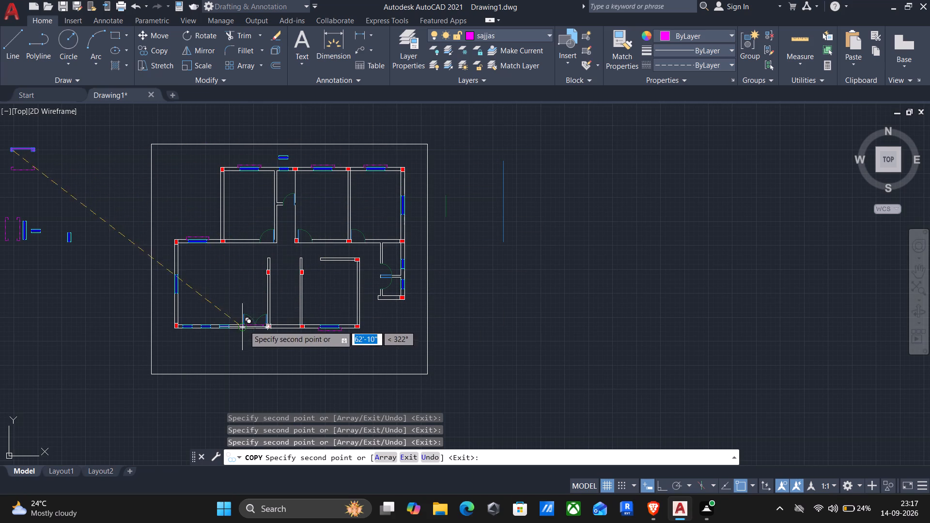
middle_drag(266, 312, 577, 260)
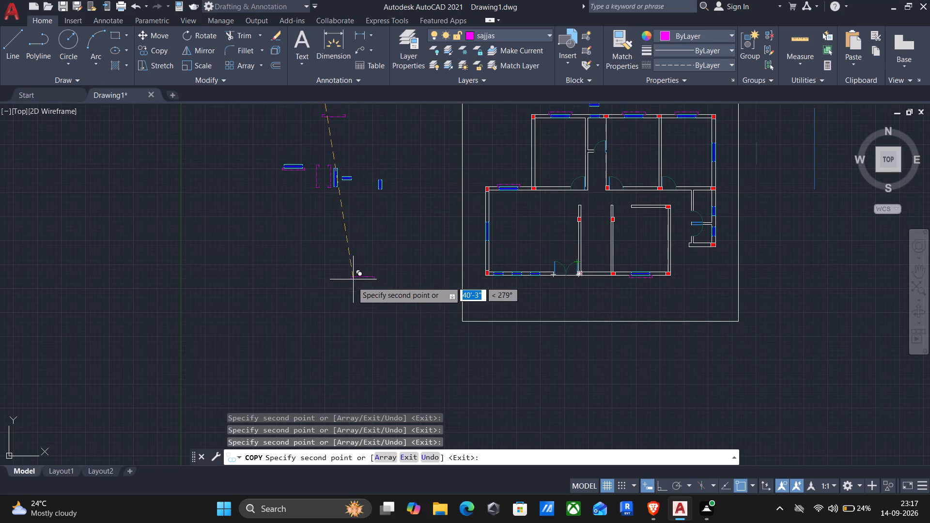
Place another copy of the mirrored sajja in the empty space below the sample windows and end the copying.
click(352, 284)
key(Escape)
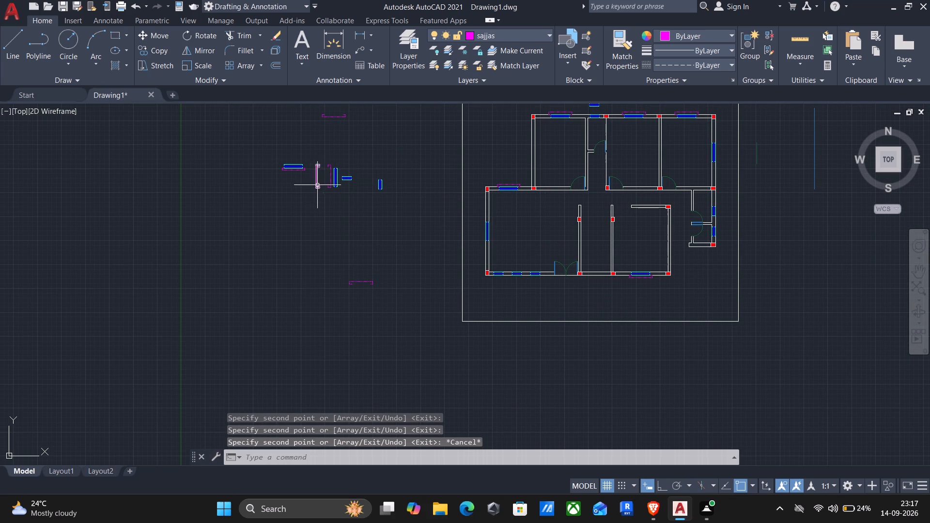
Copy the left vertical sajja outline onto the outer side of the window in the large lower-left room's left wall, aligned with the window corner.
click(317, 185)
text(co)
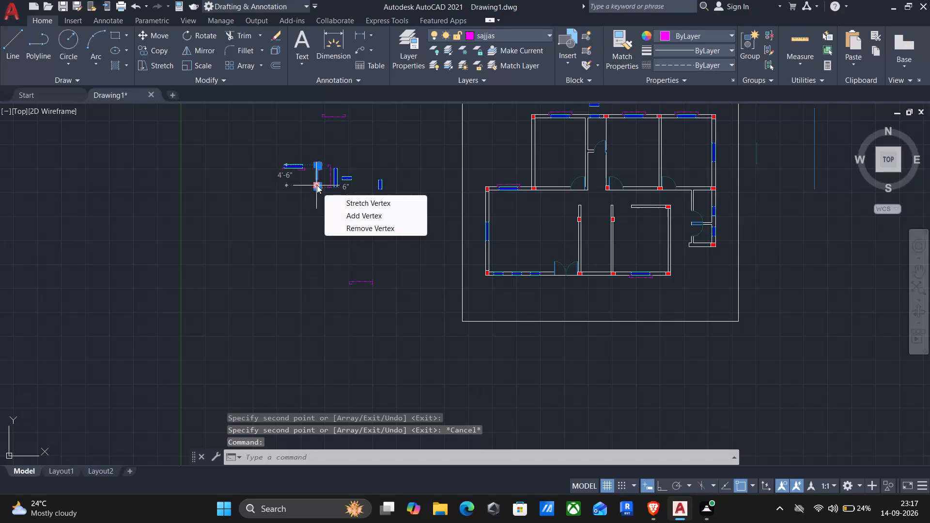
text(co)
key(Return)
scroll(327, 164, up, 3)
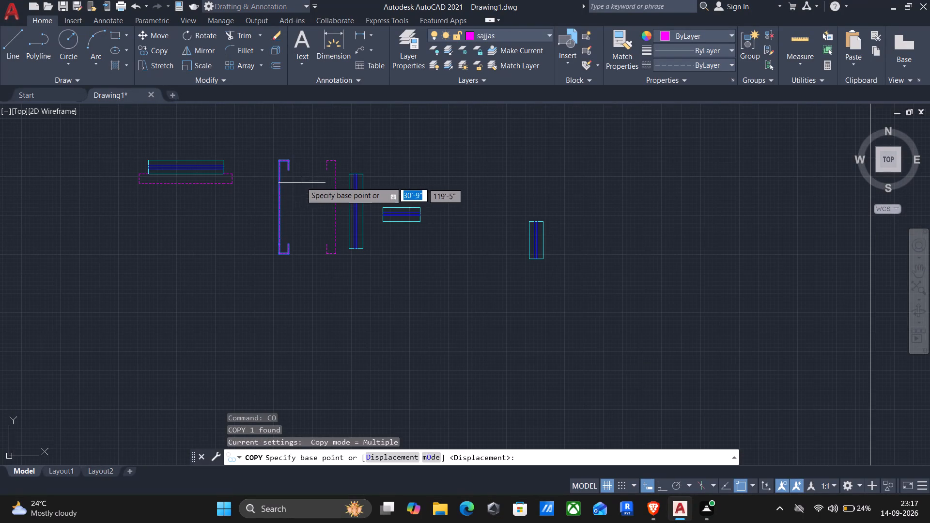
scroll(289, 171, up, 2)
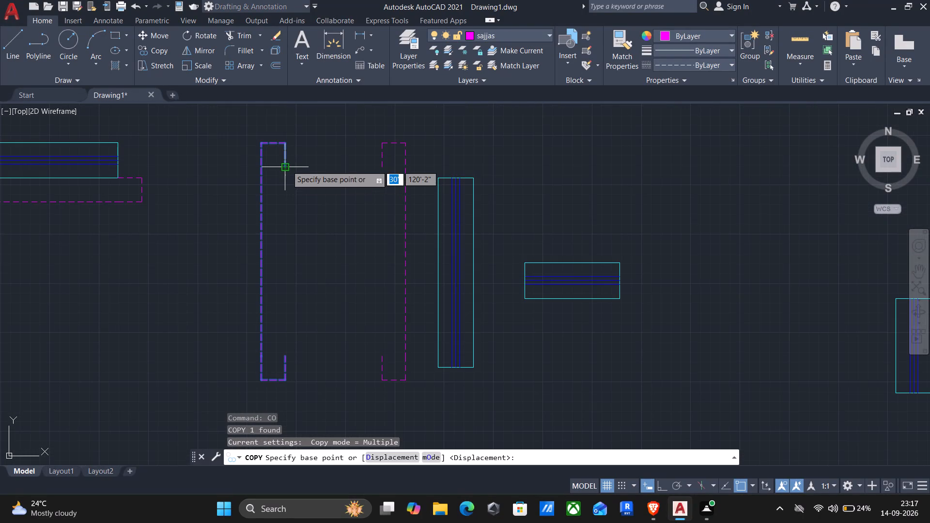
click(287, 165)
scroll(312, 182, down, 2)
scroll(575, 238, down, 2)
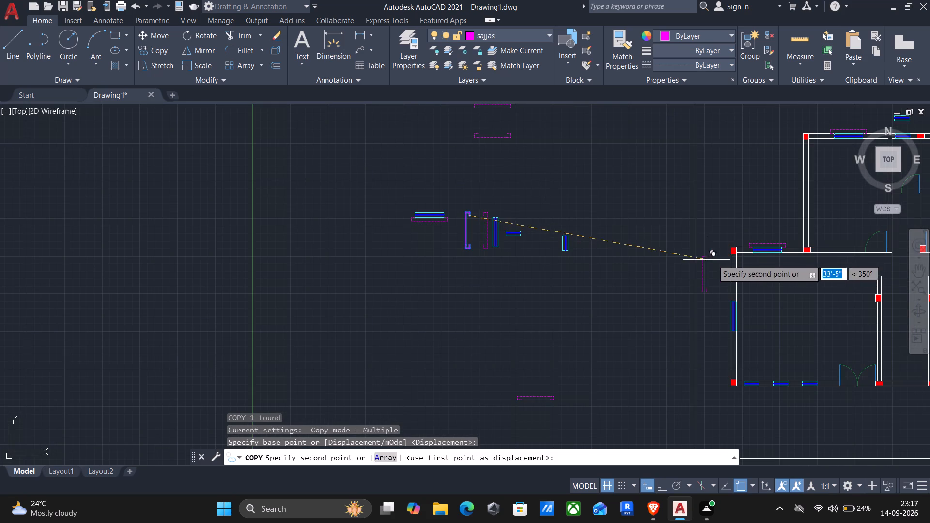
scroll(742, 314, up, 3)
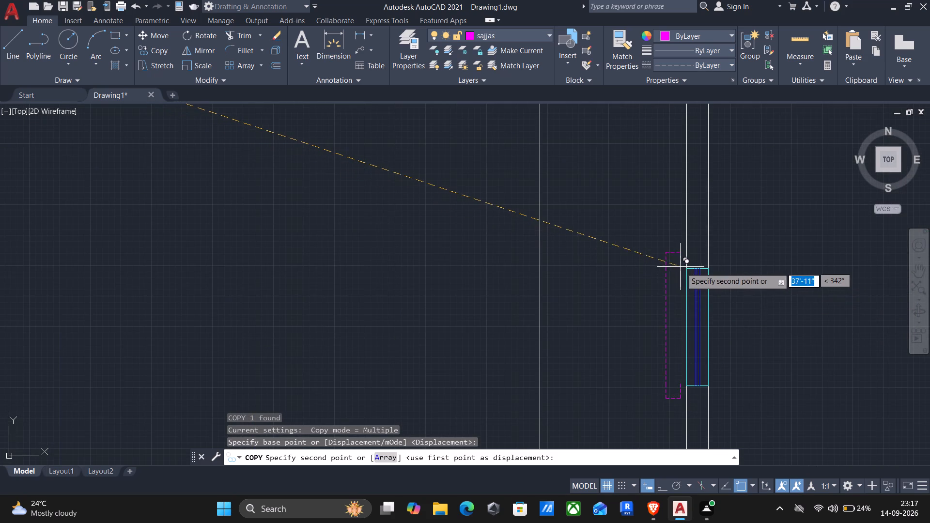
scroll(682, 268, up, 3)
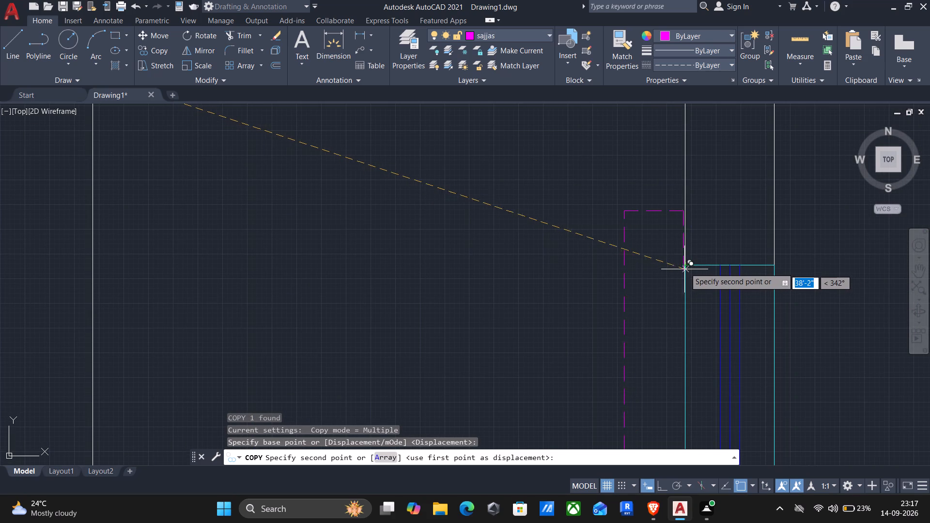
click(687, 264)
scroll(654, 270, down, 3)
middle_drag(661, 288, 648, 294)
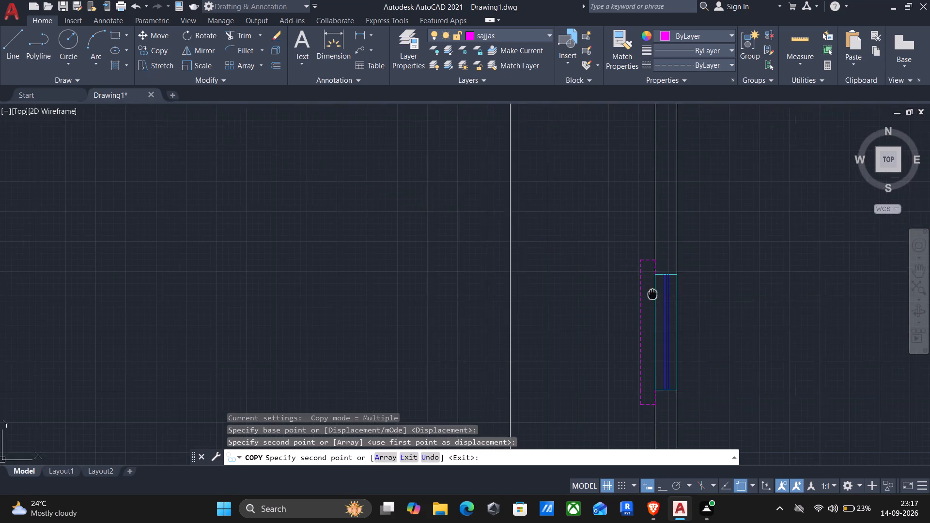
middle_drag(648, 294, 471, 280)
scroll(464, 274, down, 2)
key(Escape)
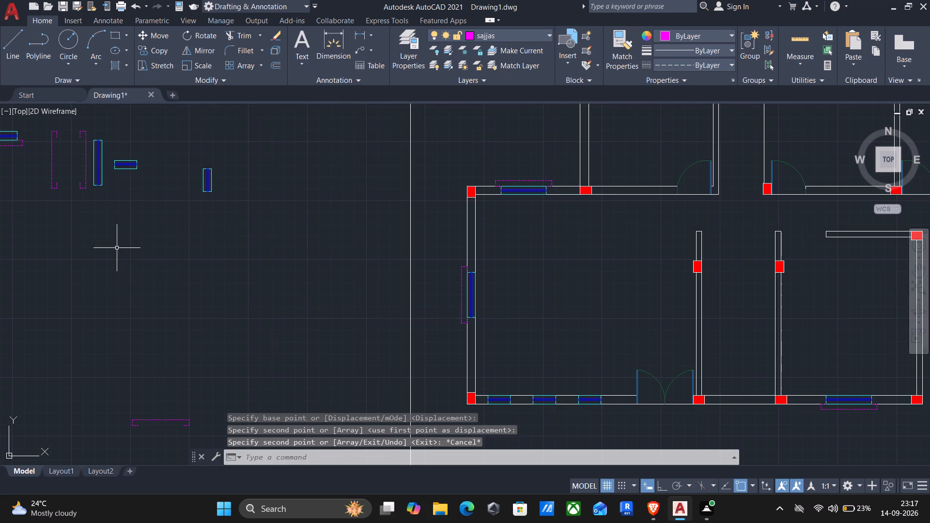
Copy the right vertical sajja outline onto the outer side of the upper-right room's window in the right wall, aligned with the window corner.
click(83, 180)
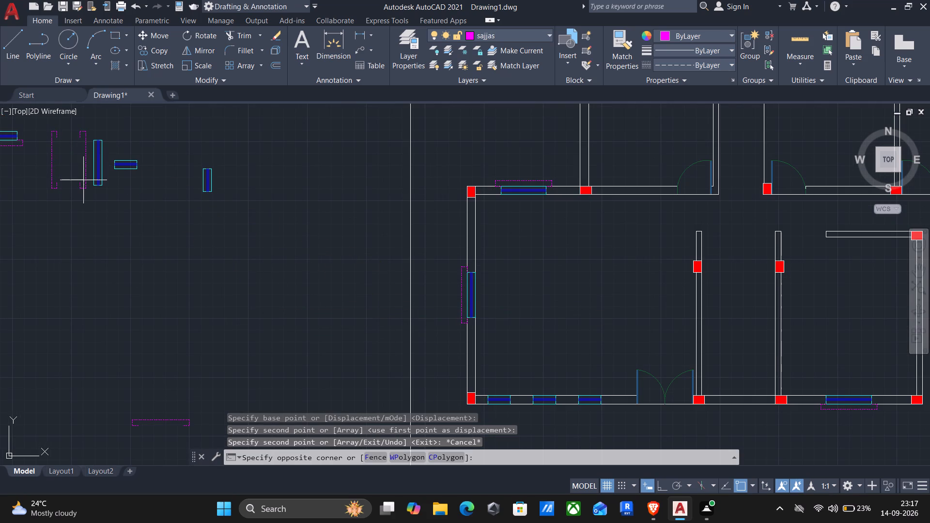
click(75, 220)
text(co)
key(Return)
scroll(83, 186, up, 2)
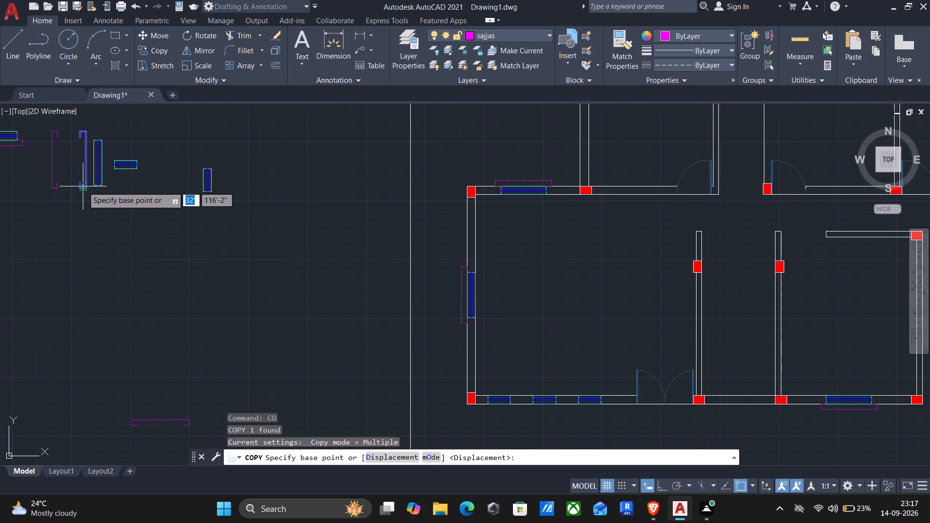
click(75, 176)
scroll(80, 183, down, 2)
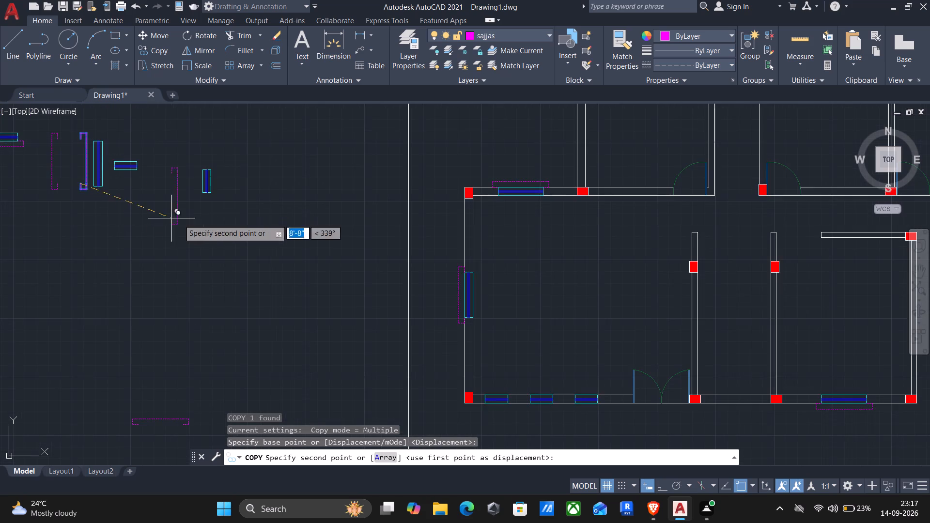
scroll(189, 222, down, 3)
scroll(426, 255, up, 3)
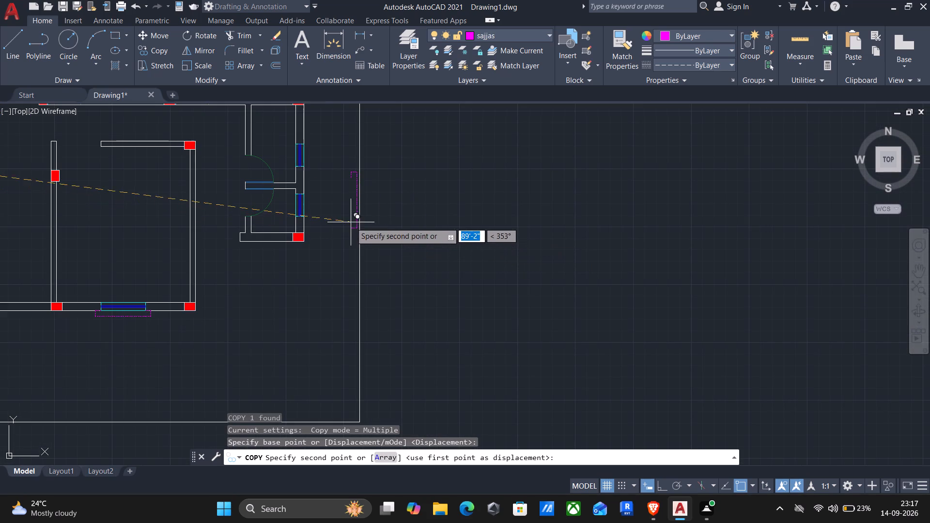
middle_drag(345, 231, 471, 458)
scroll(428, 278, up, 1)
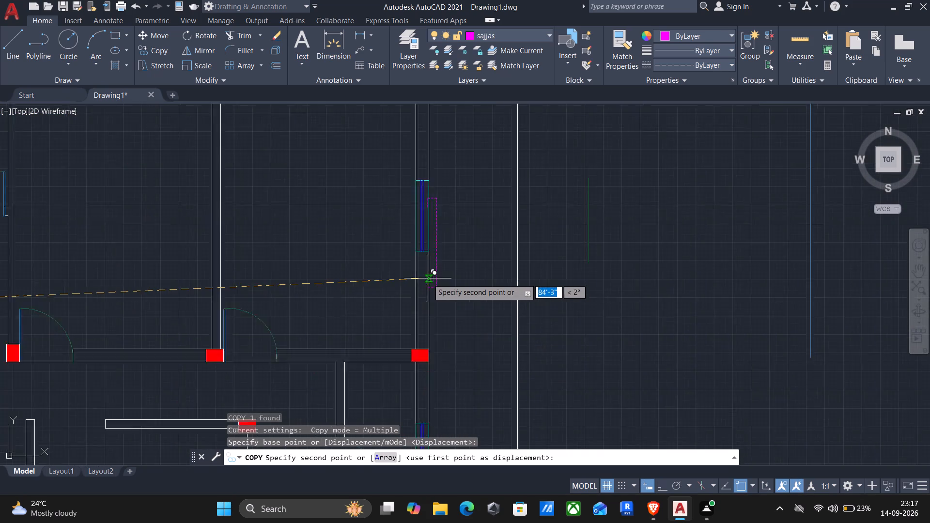
scroll(428, 278, up, 1)
click(429, 233)
scroll(442, 255, down, 1)
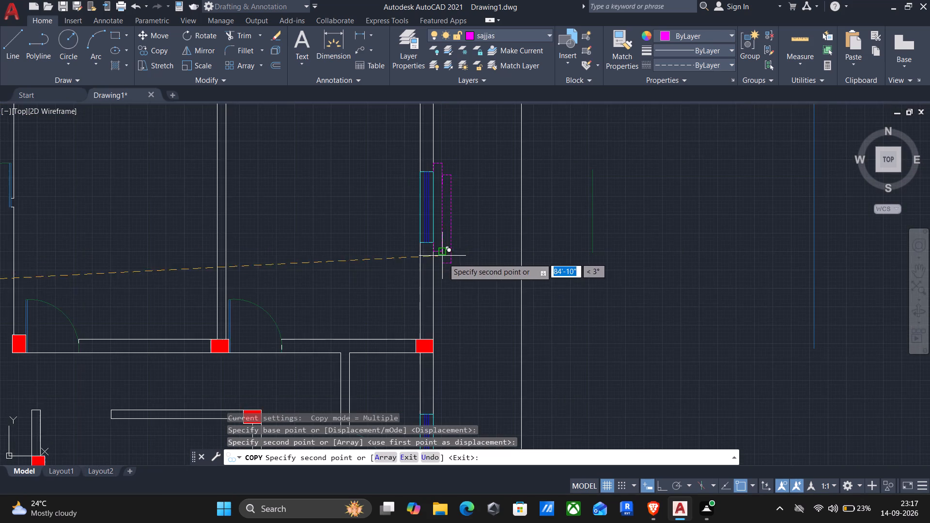
scroll(473, 285, down, 1)
middle_drag(473, 285, 532, 296)
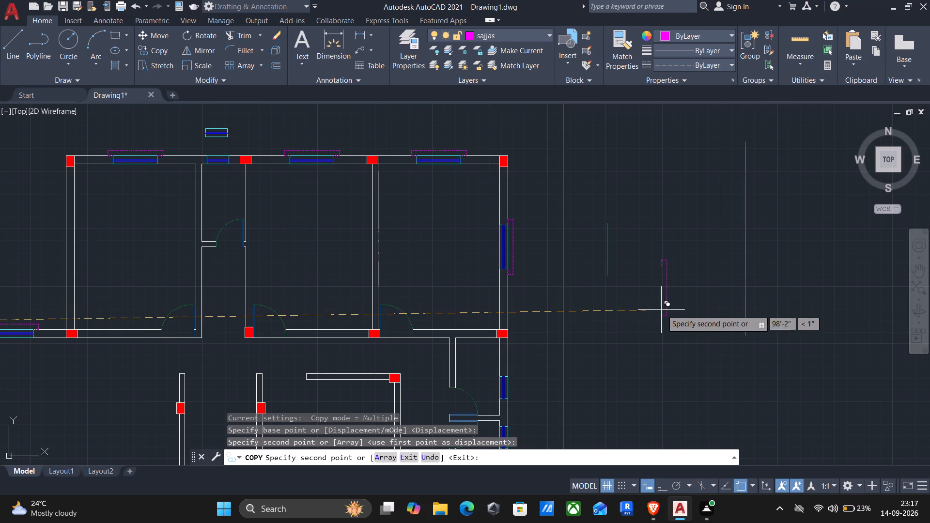
key(Escape)
Delete the two stray vertical lines to the right of the floor plan's boundary.
click(787, 362)
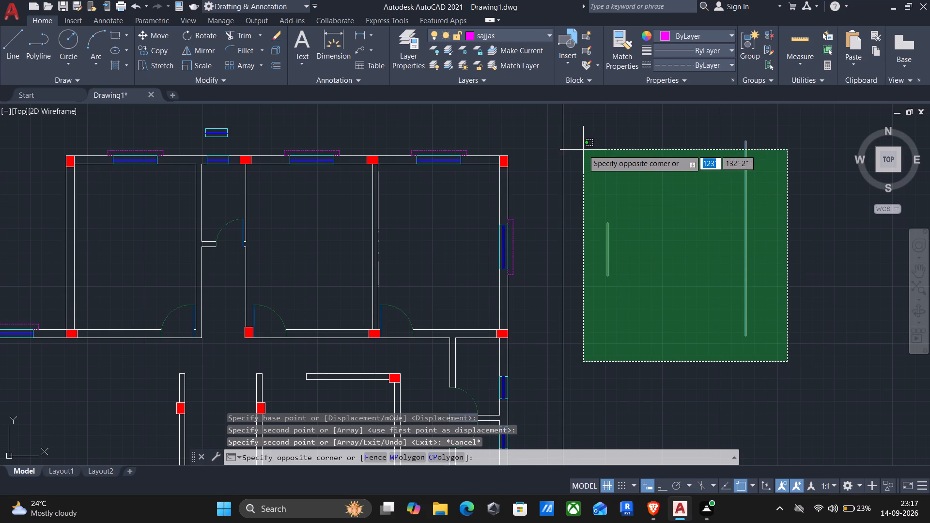
click(591, 151)
key(Delete)
Delete the loose small window lying just above the plan's top wall.
scroll(619, 226, down, 2)
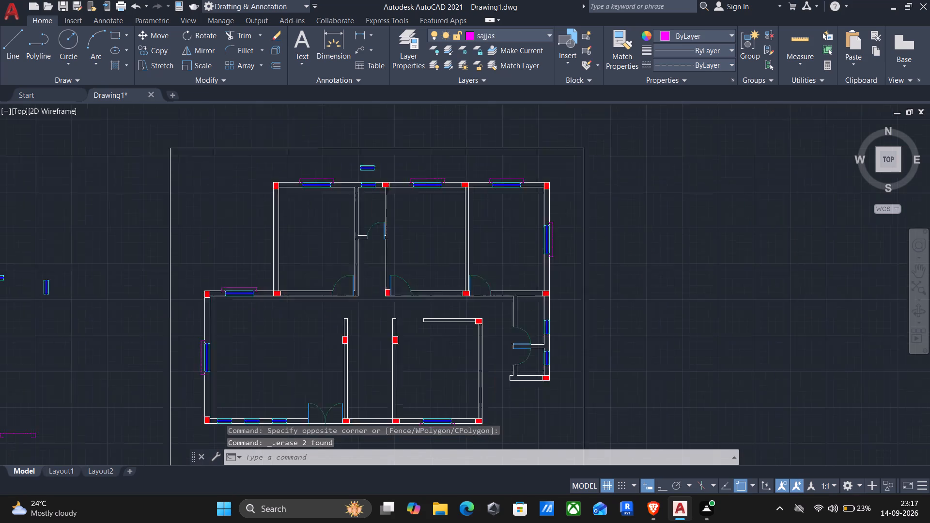
scroll(471, 195, up, 3)
click(471, 196)
click(388, 148)
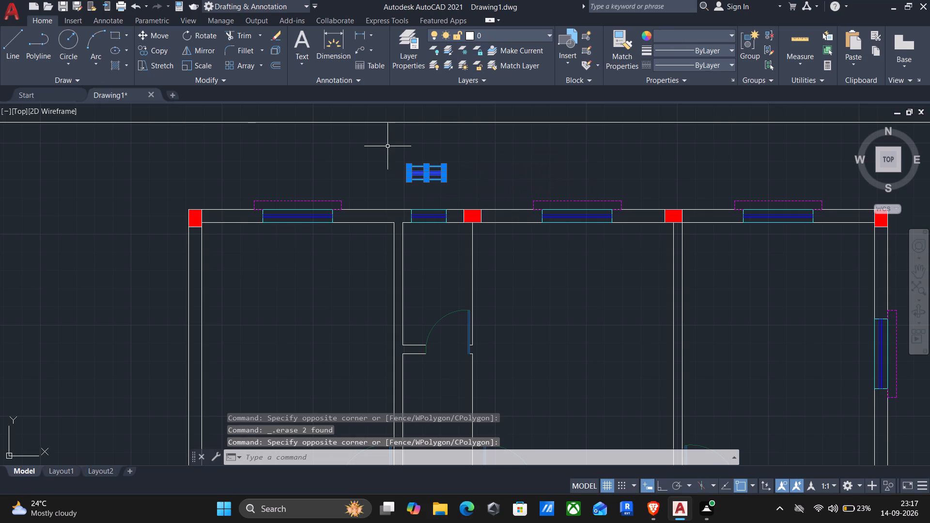
key(Delete)
Delete all the sample windows and spare sajja outlines to the left of the floor plan.
scroll(325, 199, down, 1)
middle_drag(322, 264, 445, 261)
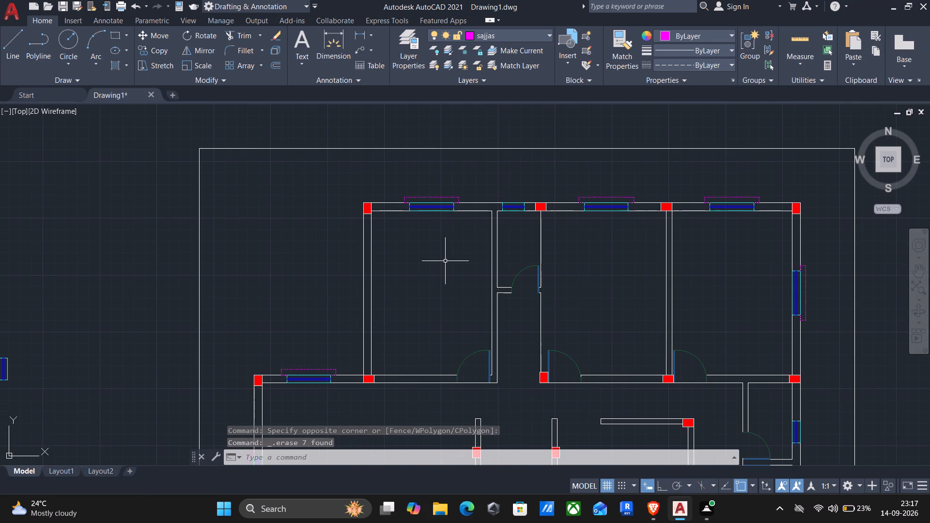
scroll(316, 259, down, 1)
scroll(209, 261, down, 1)
middle_drag(209, 261, 436, 208)
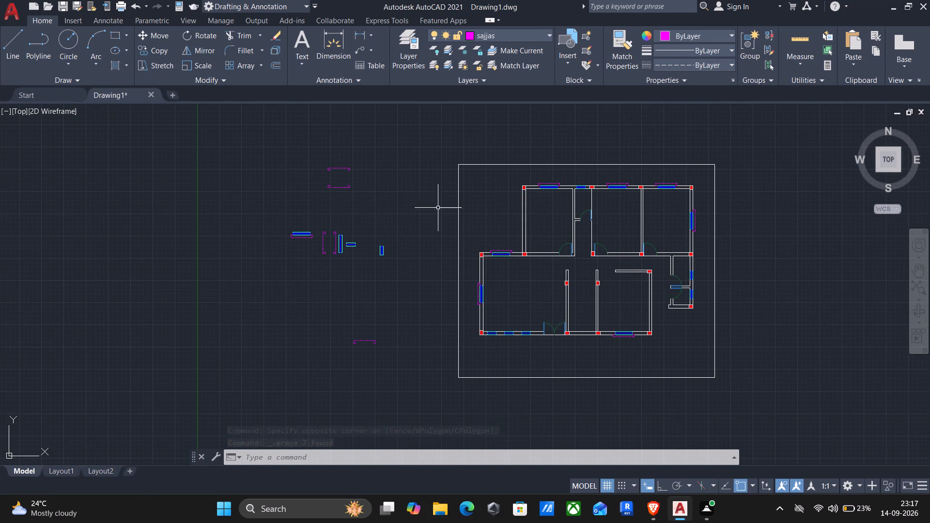
click(431, 356)
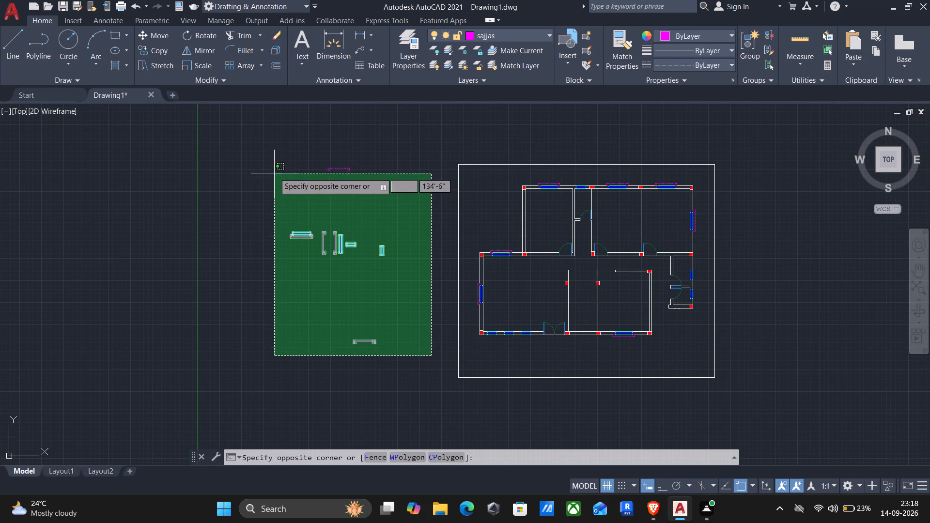
click(260, 149)
key(Delete)
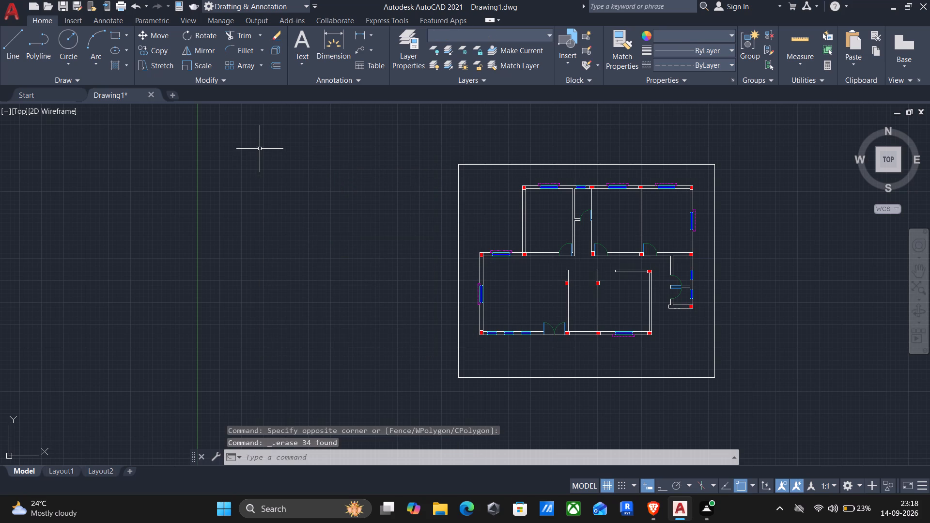
Create a new layer named text.
scroll(580, 291, up, 1)
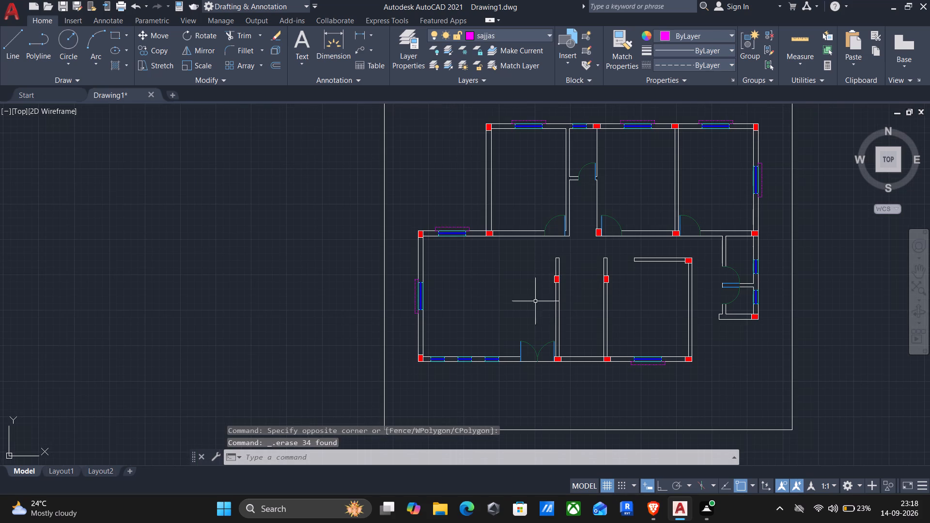
middle_drag(501, 285, 422, 318)
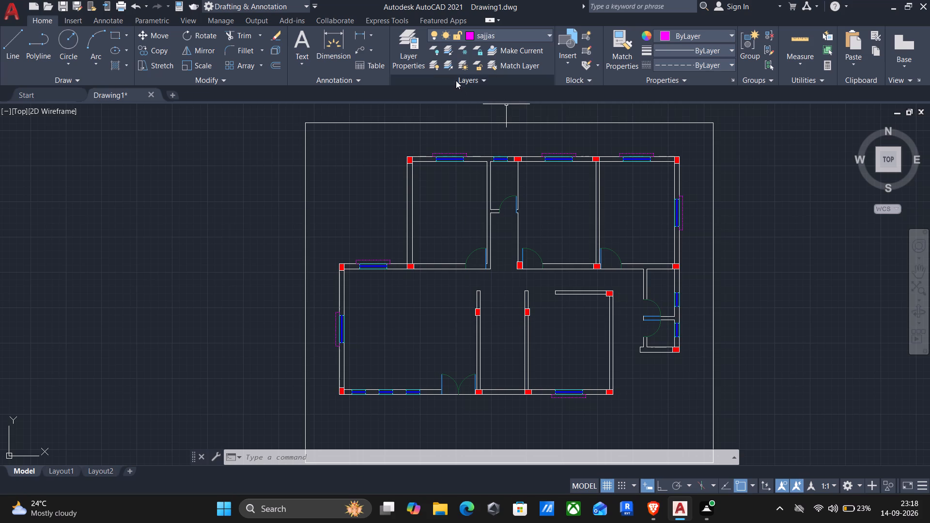
click(522, 35)
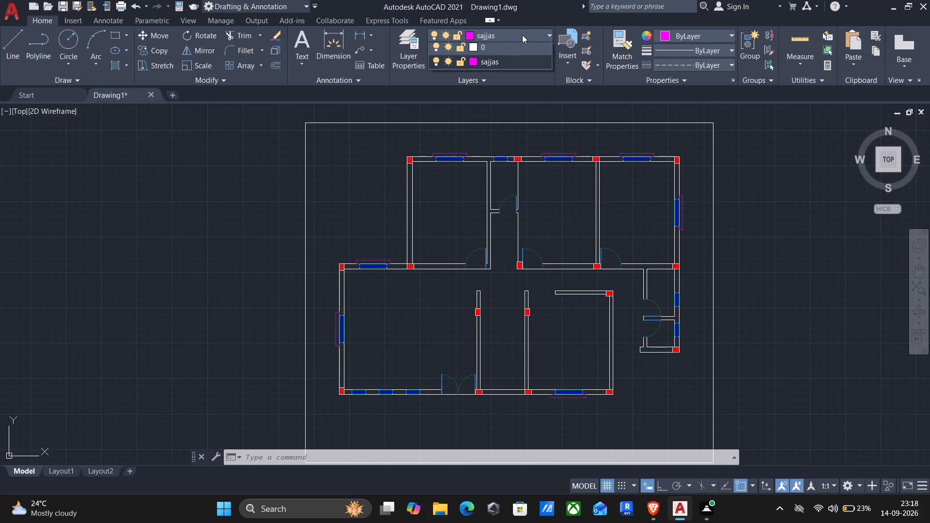
click(522, 35)
click(410, 31)
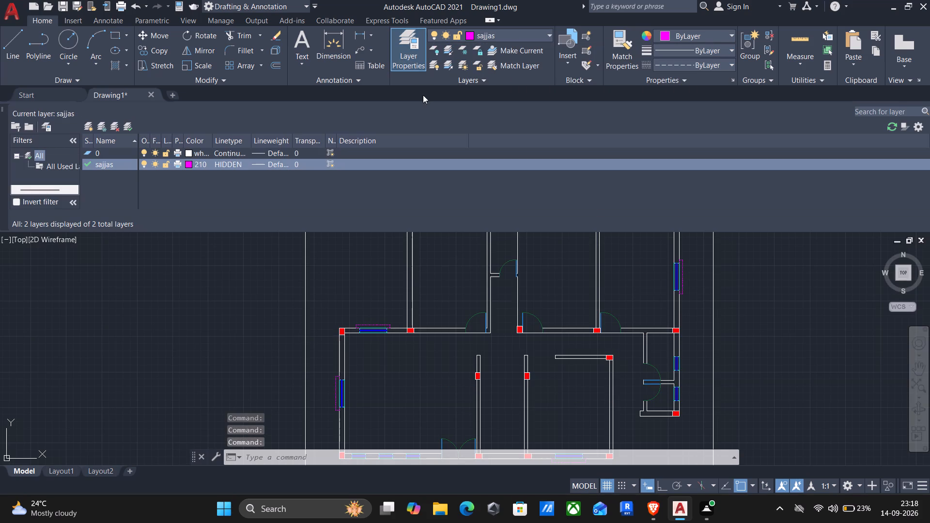
click(86, 123)
key(BackSpace)
text(text)
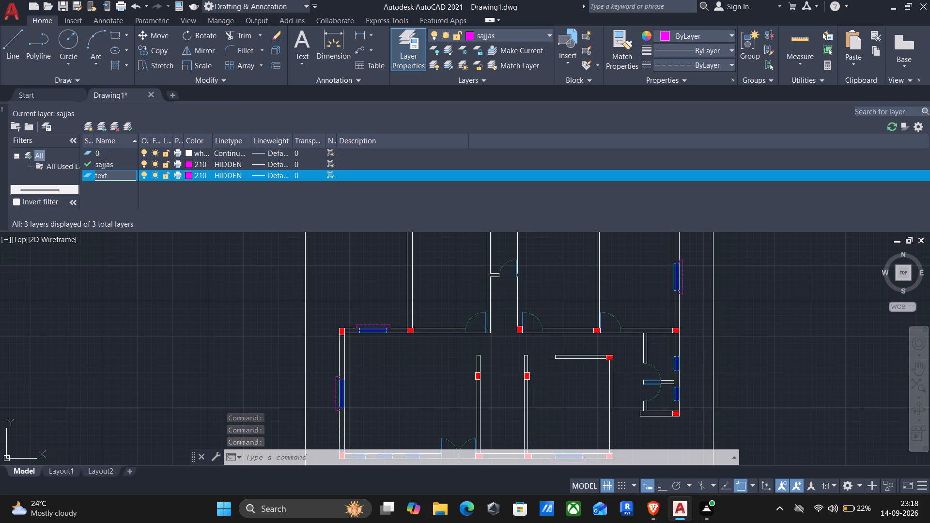
Set the text layer's colour to index 252 and close the layer manager.
click(189, 174)
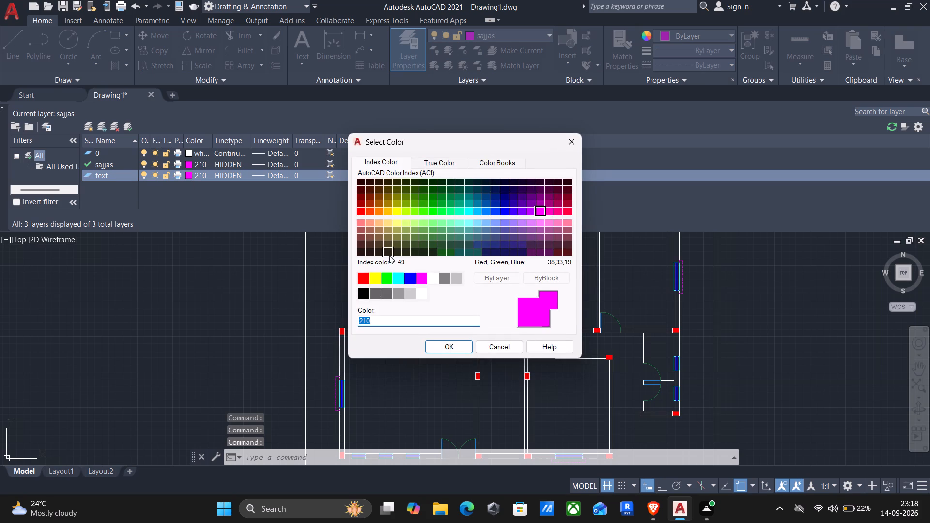
click(387, 292)
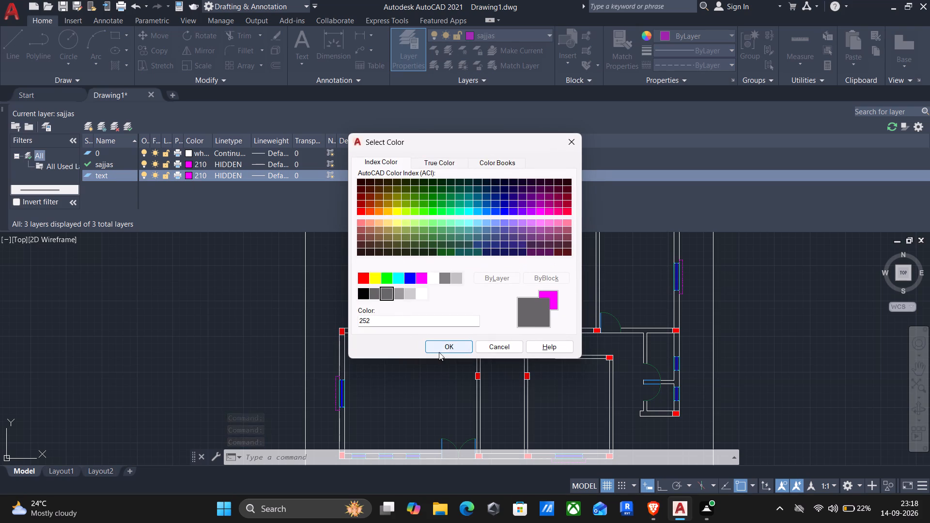
click(448, 346)
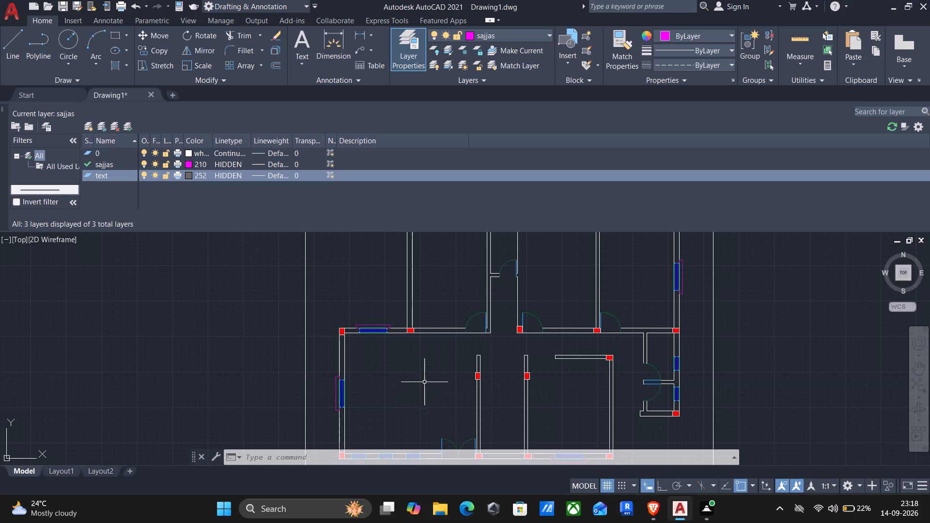
middle_click(438, 260)
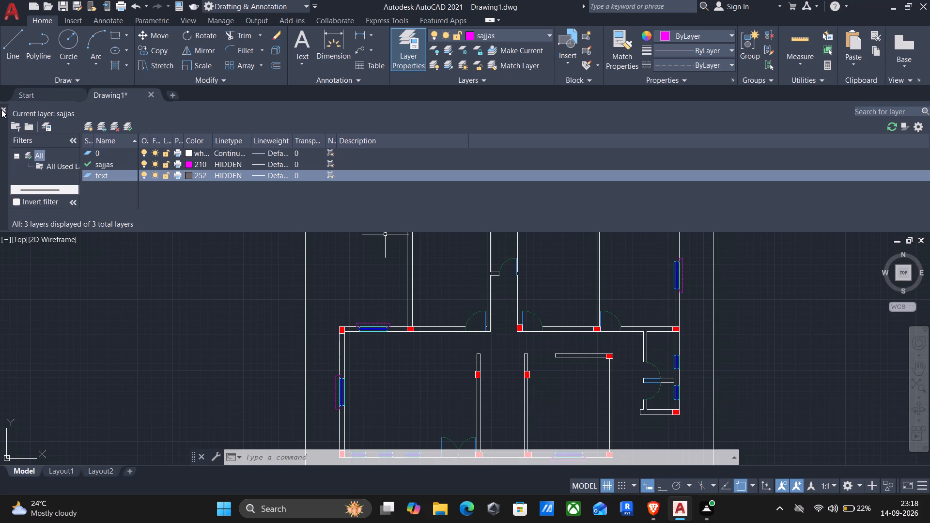
click(1, 109)
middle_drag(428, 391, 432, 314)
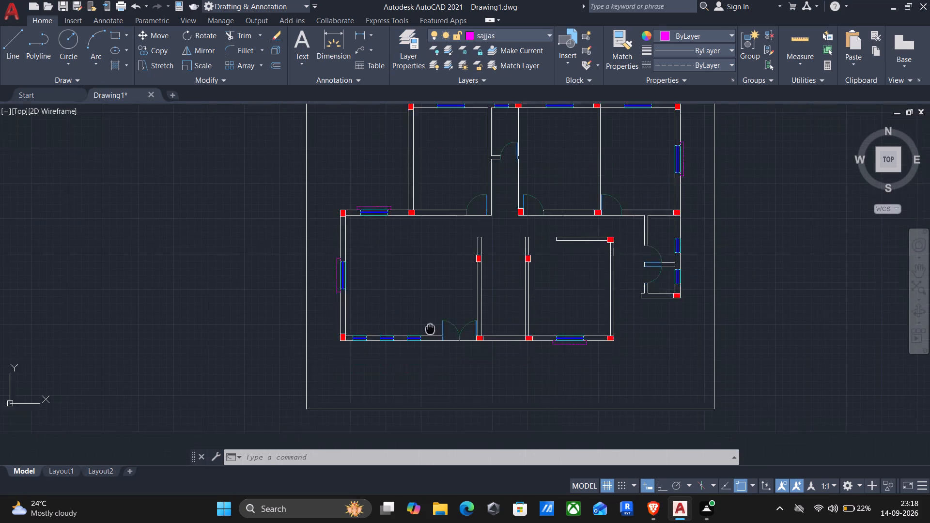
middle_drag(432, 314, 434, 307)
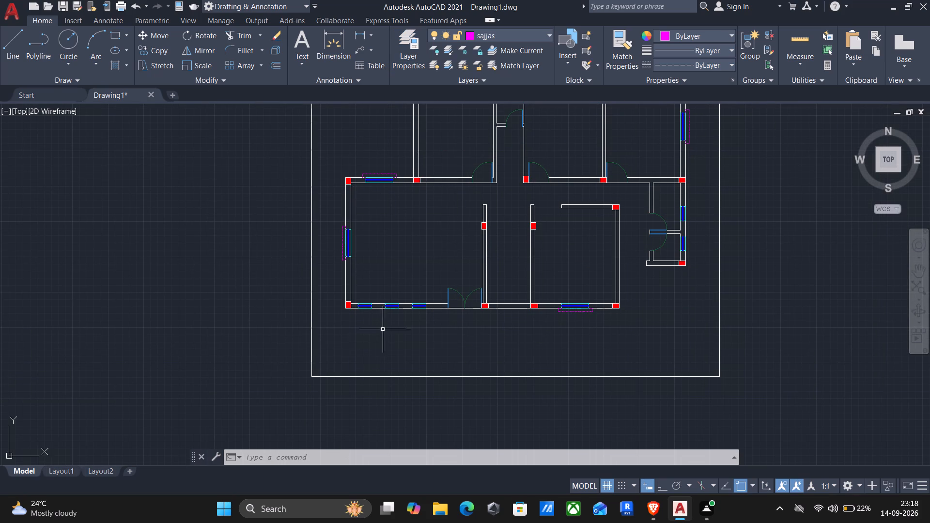
Set the current object colour to Cyan.
scroll(401, 300, up, 3)
scroll(403, 315, down, 1)
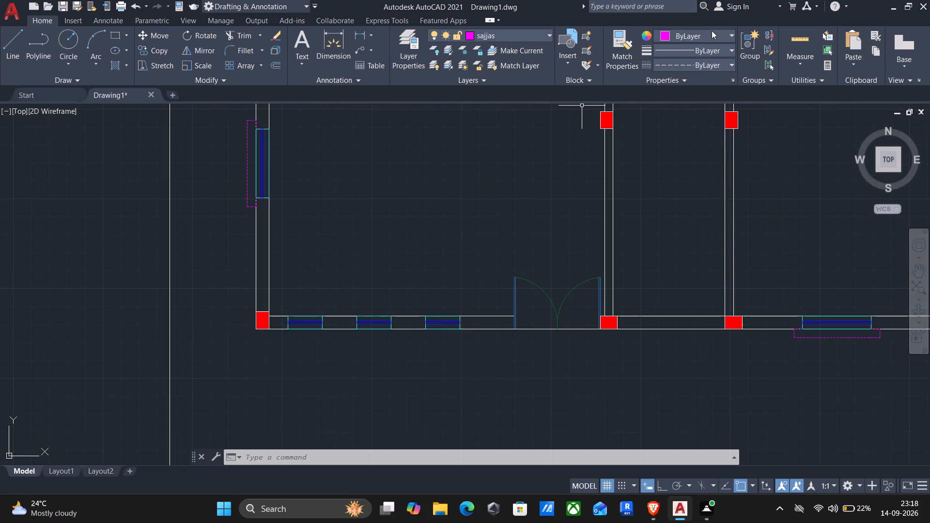
click(710, 33)
click(700, 160)
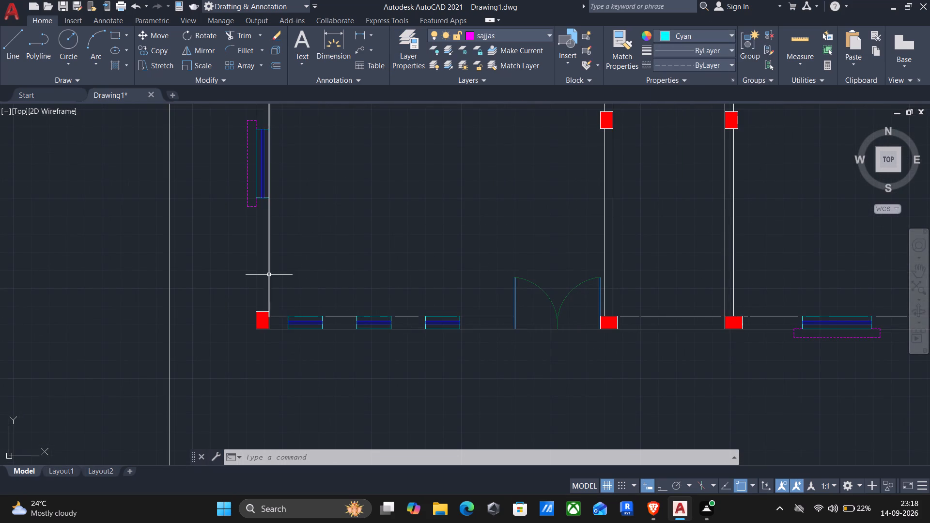
Draw a single slanted sample line in the empty area to the left of the floor plan.
key(l)
key(Return)
drag(59, 178, 59, 173)
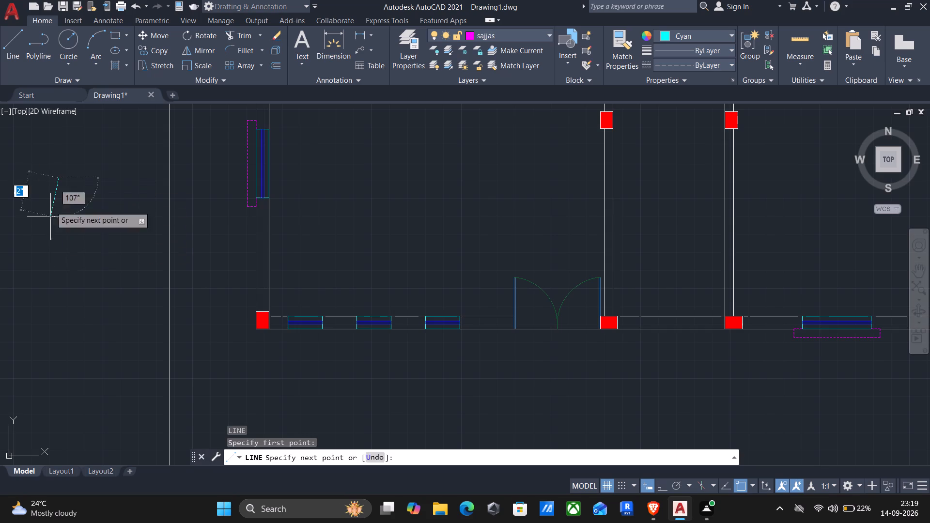
click(46, 283)
key(Return)
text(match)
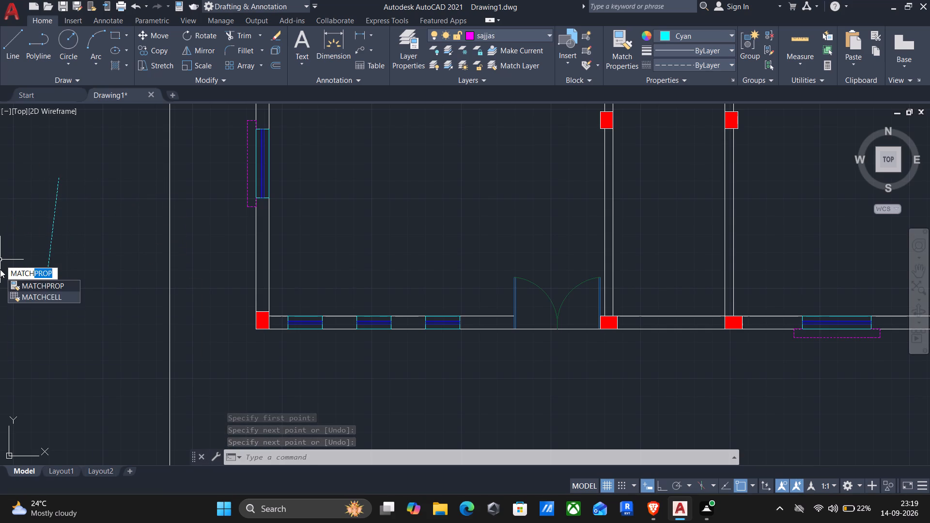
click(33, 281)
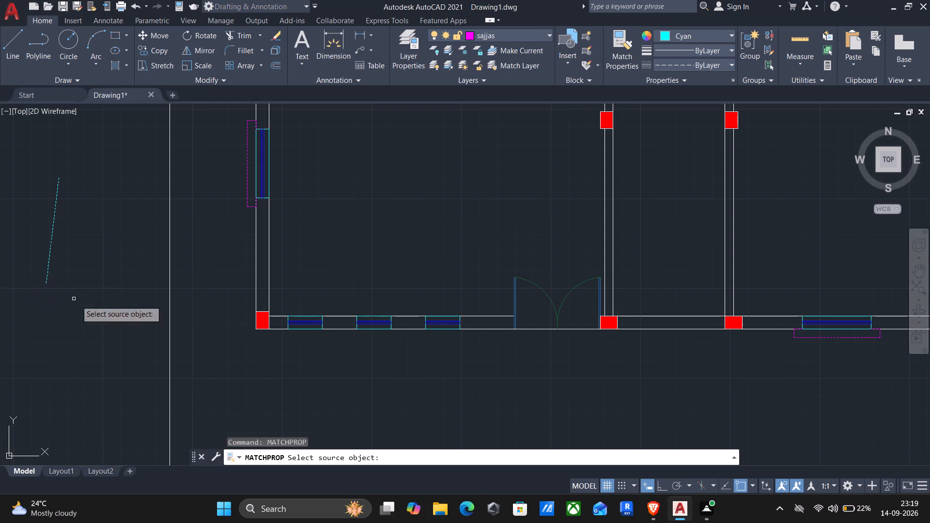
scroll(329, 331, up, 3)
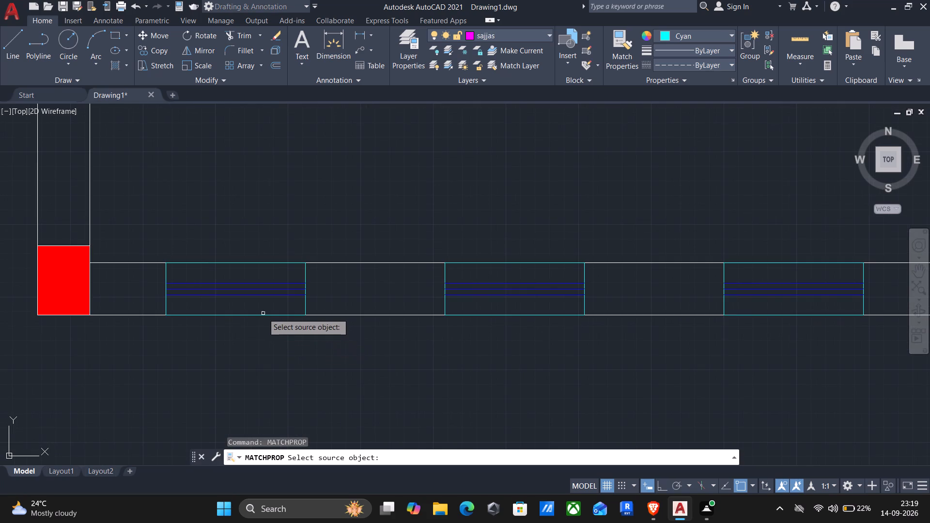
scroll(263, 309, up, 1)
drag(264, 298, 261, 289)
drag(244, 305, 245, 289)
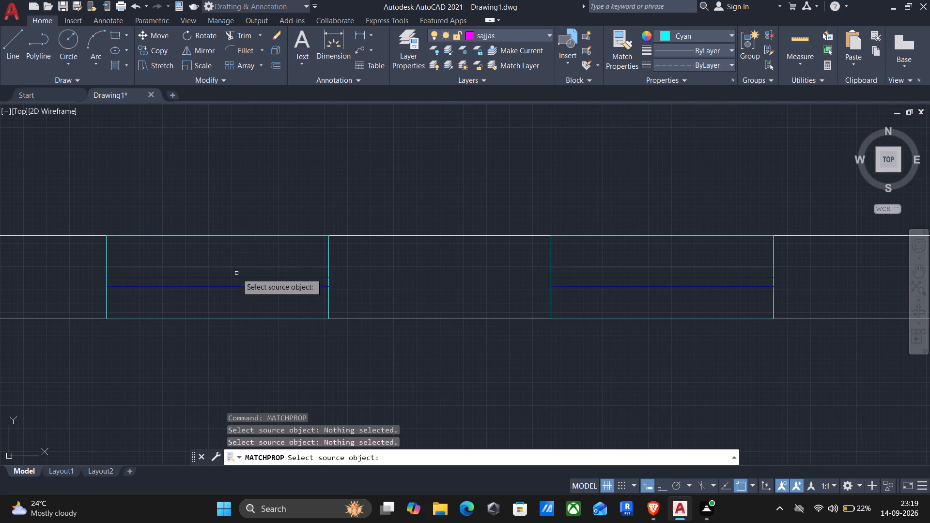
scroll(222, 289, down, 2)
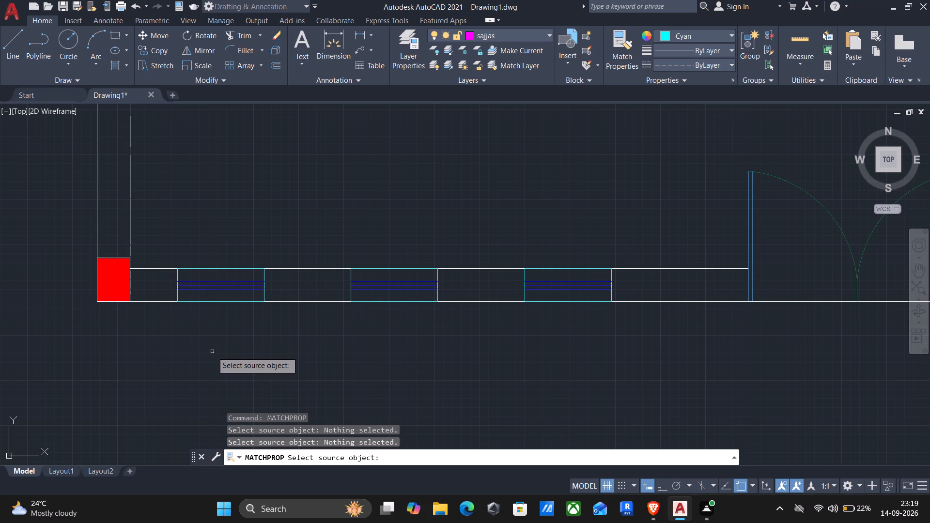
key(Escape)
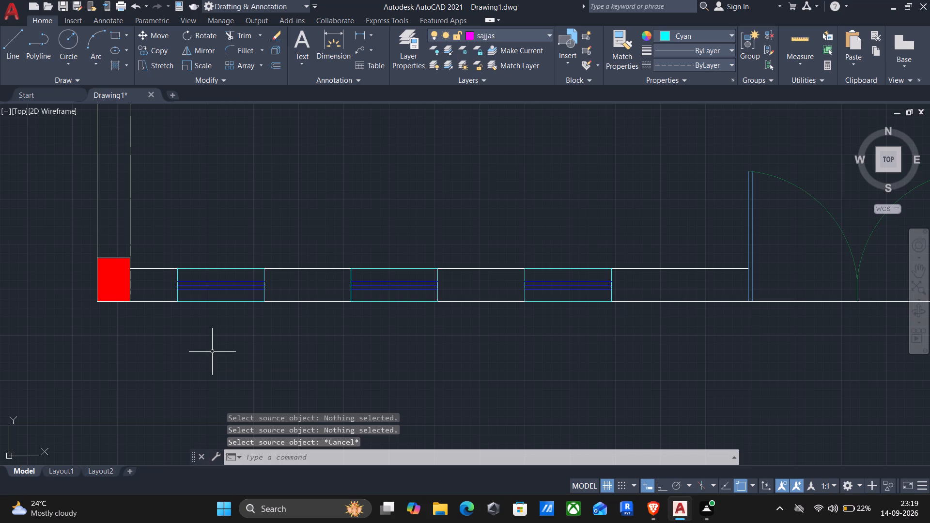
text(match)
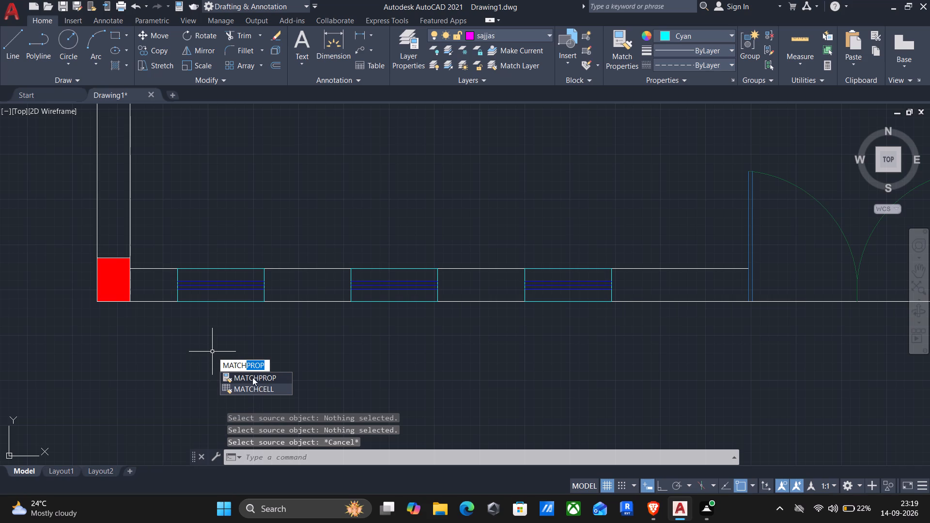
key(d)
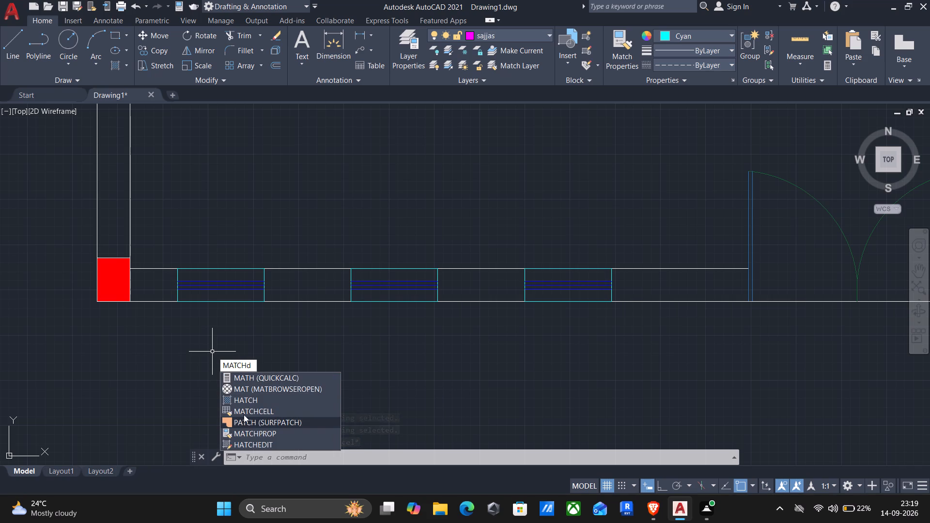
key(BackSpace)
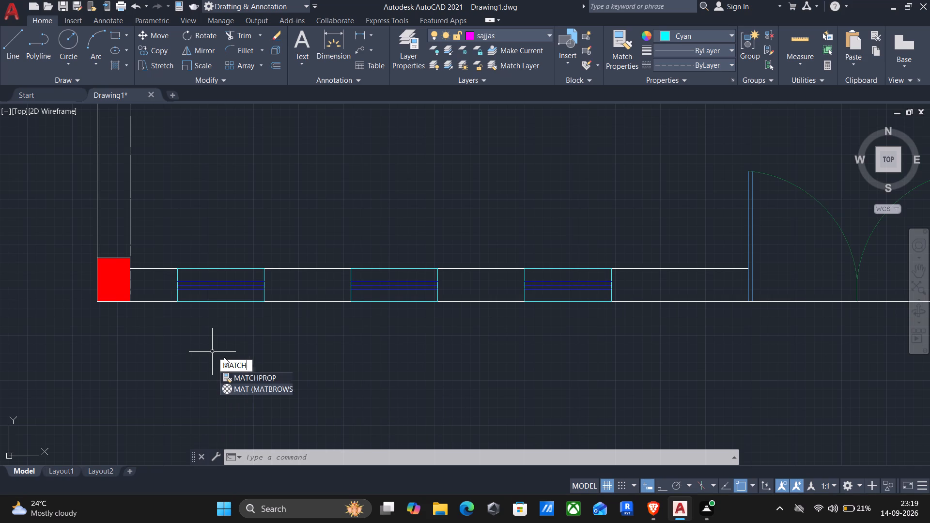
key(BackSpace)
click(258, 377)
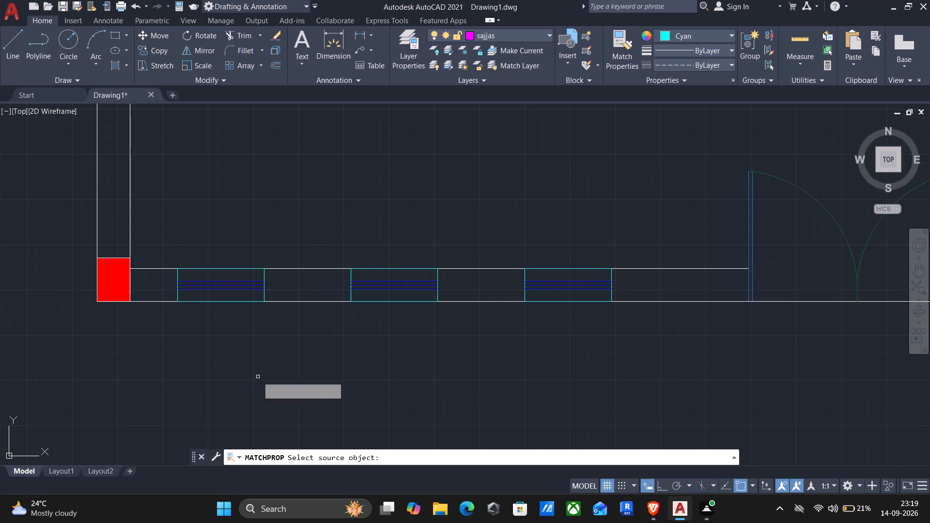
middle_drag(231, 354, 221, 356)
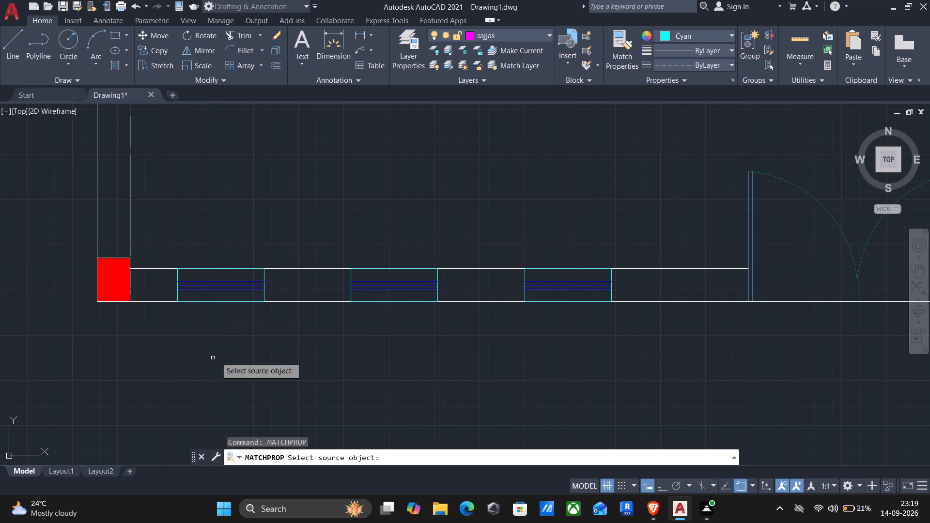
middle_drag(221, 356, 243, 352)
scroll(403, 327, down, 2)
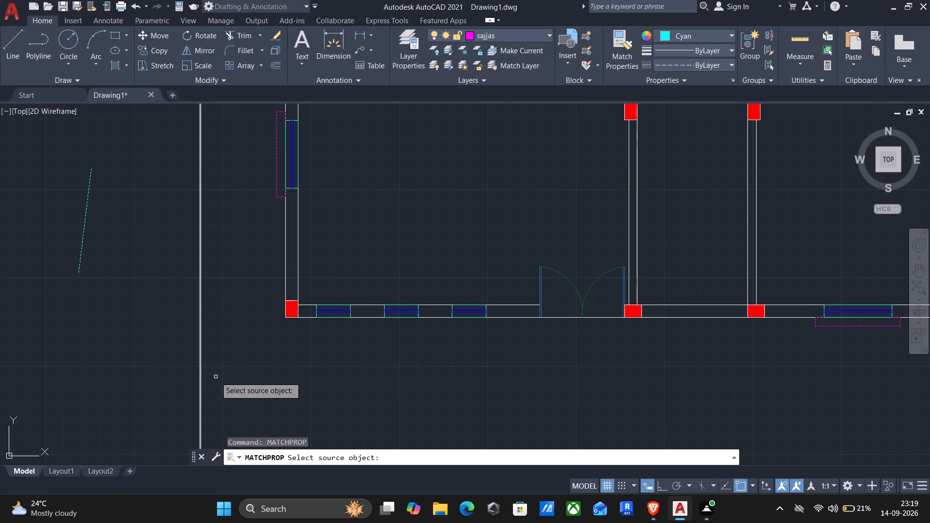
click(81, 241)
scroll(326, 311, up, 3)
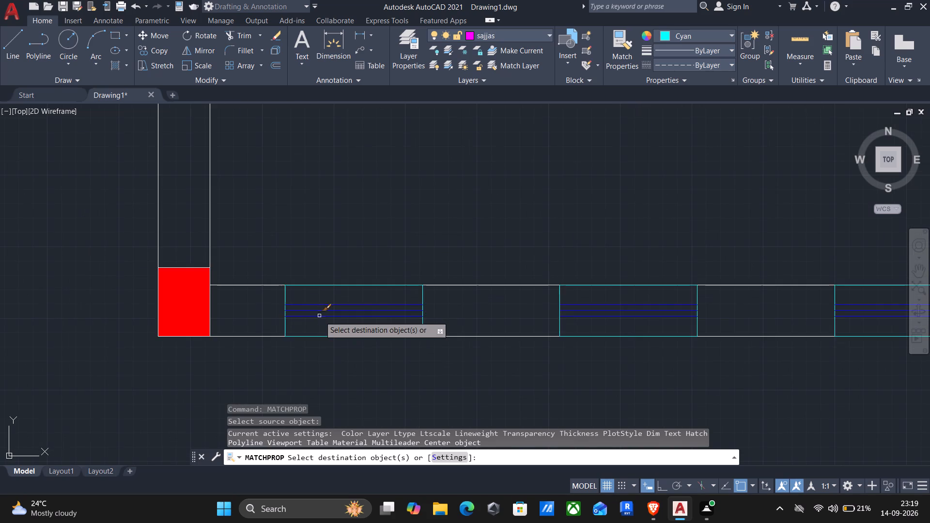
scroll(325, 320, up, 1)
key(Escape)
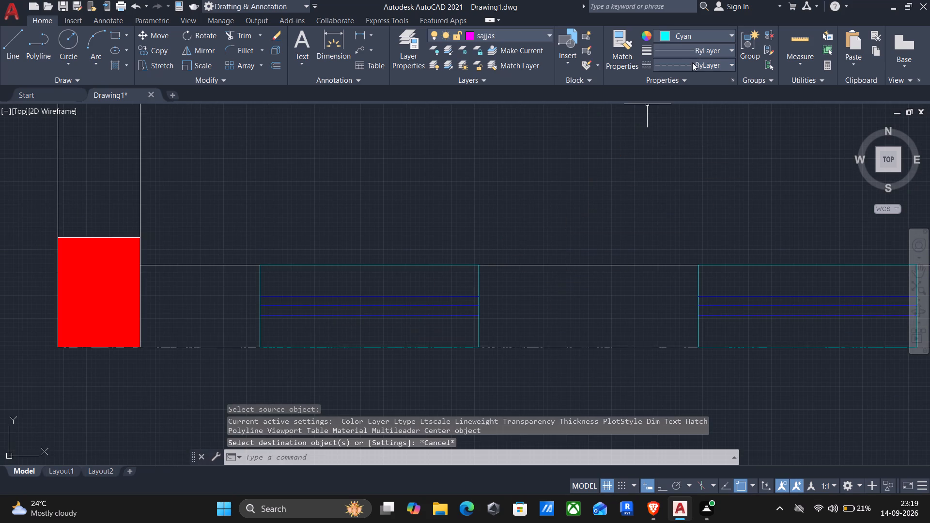
Make layer 0 the current layer.
click(709, 63)
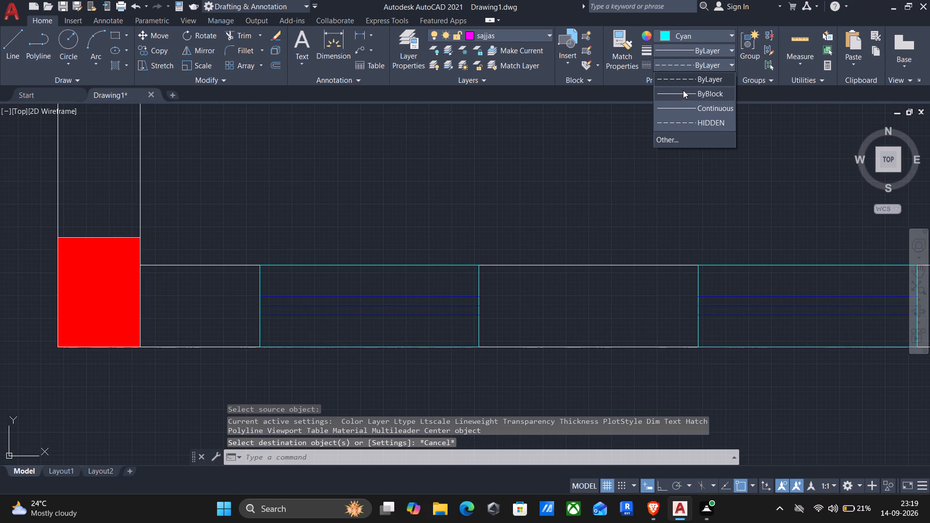
click(535, 33)
click(525, 35)
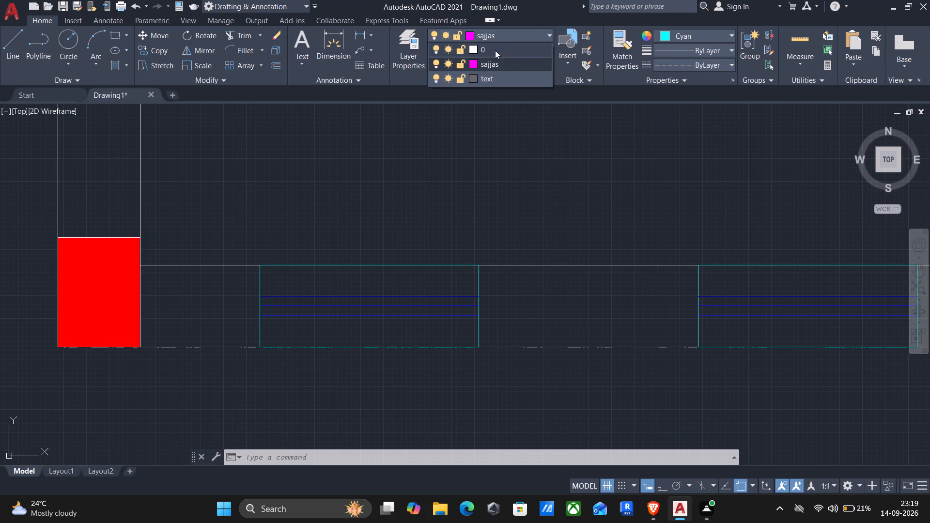
click(495, 51)
click(684, 38)
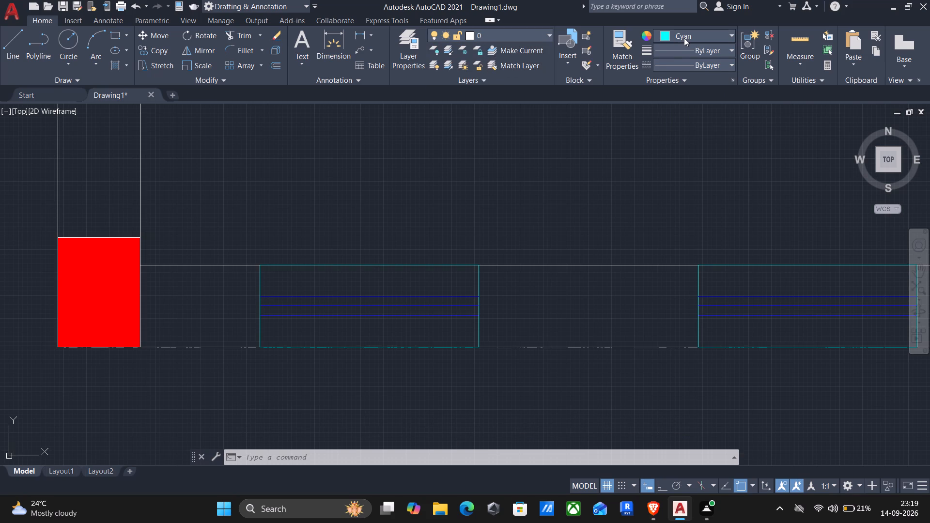
click(684, 38)
Match the blue inner lines of the three small bottom-wall windows to the properties of the cyan window frame.
key(Up)
key(Up)
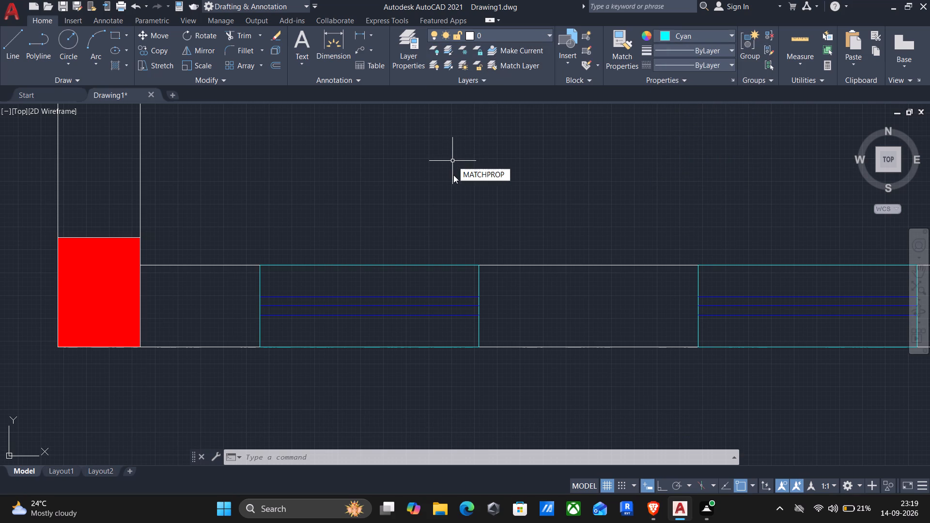
key(Return)
scroll(342, 242, down, 2)
scroll(343, 255, up, 2)
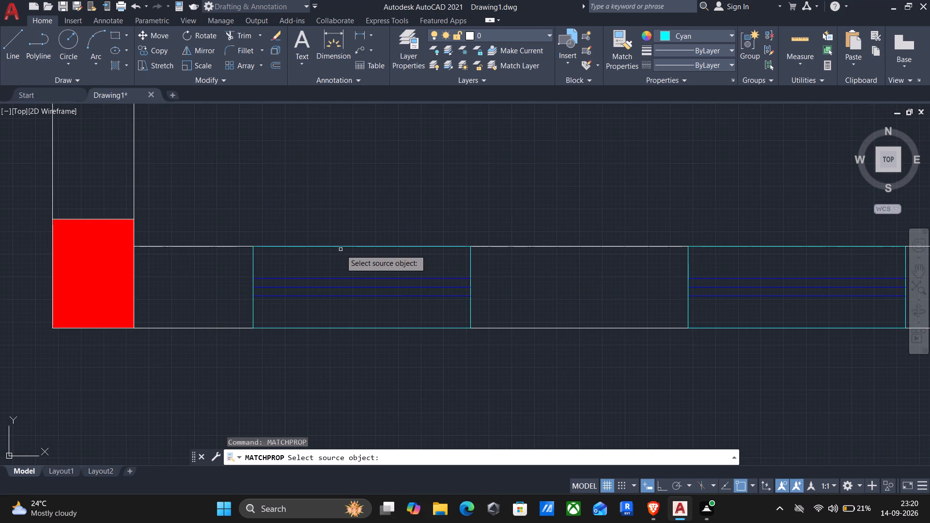
click(337, 246)
click(378, 312)
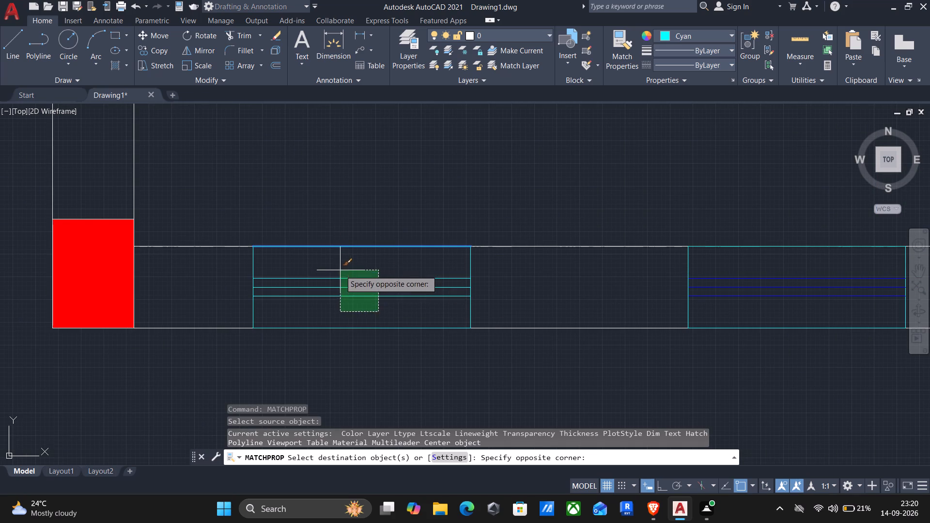
click(338, 265)
scroll(480, 291, down, 1)
scroll(657, 295, up, 2)
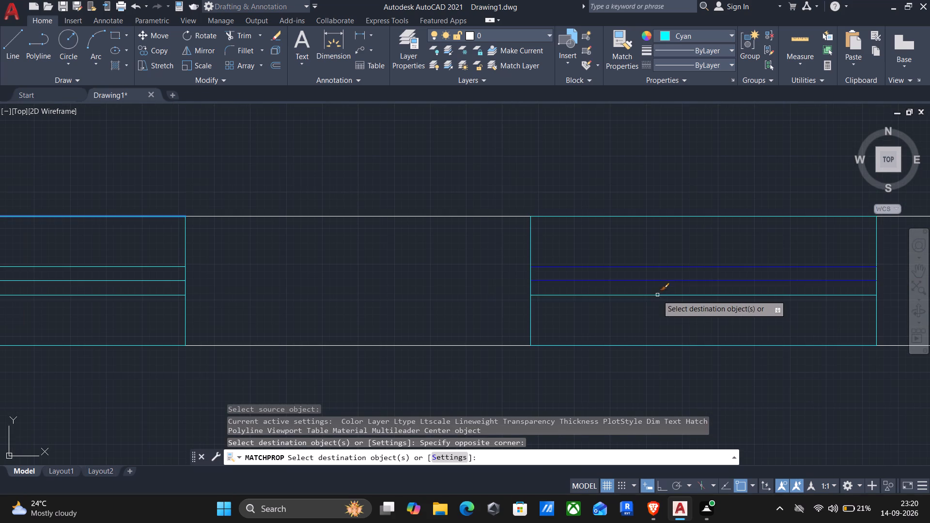
click(662, 301)
click(626, 247)
scroll(628, 297, down, 2)
middle_drag(685, 357, 569, 364)
scroll(804, 316, up, 2)
click(804, 315)
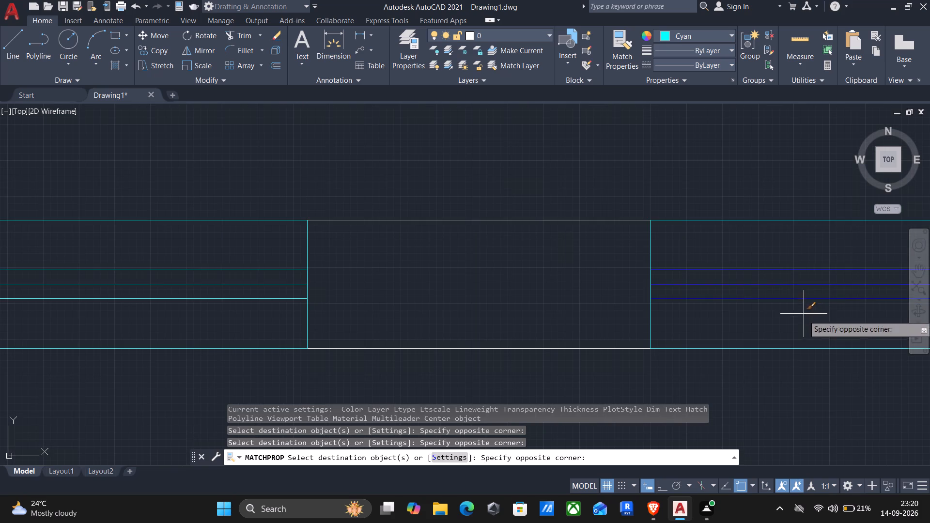
click(753, 250)
key(Escape)
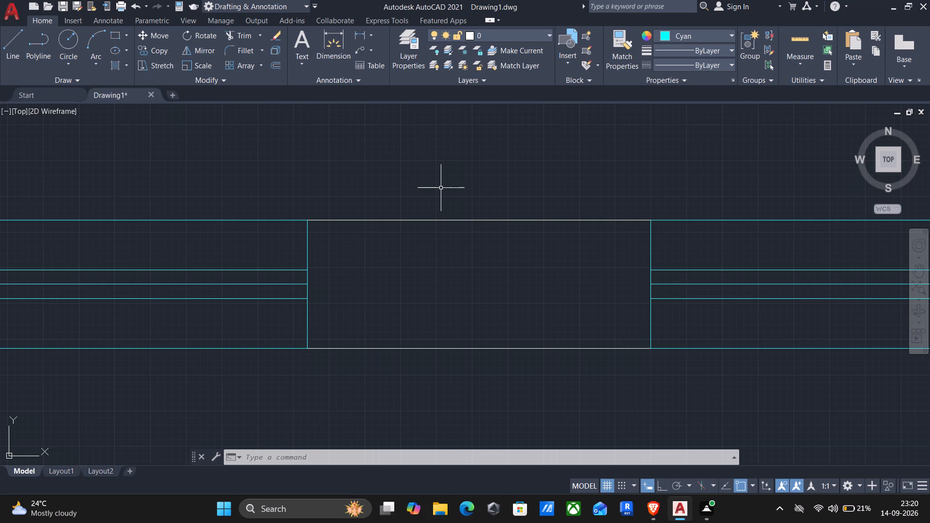
Match the properties of the bottom wall's inner line onto the outer wall edge at each of the three small windows.
key(Up)
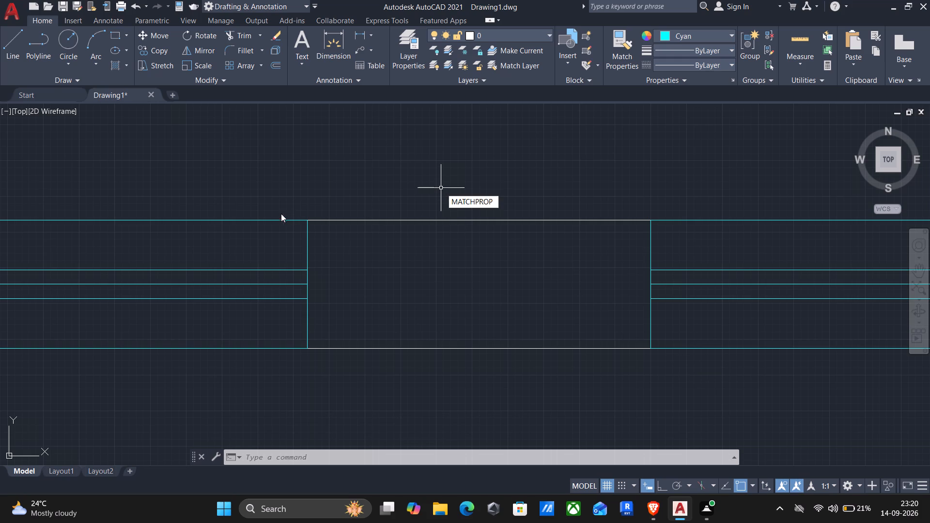
key(Return)
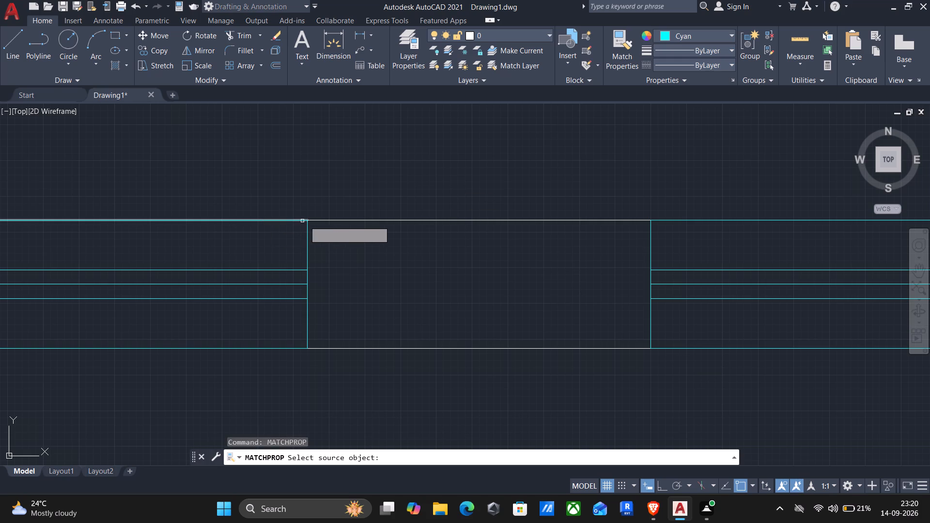
click(339, 219)
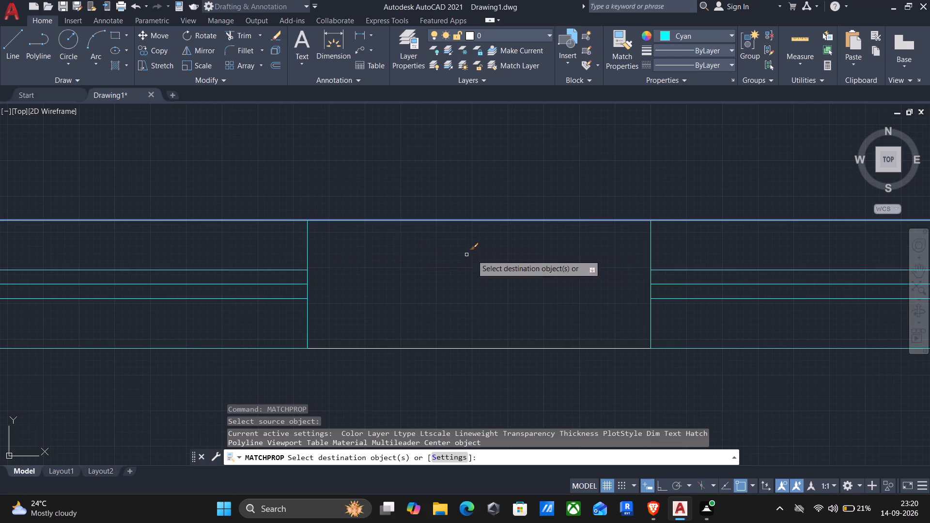
scroll(533, 258, down, 2)
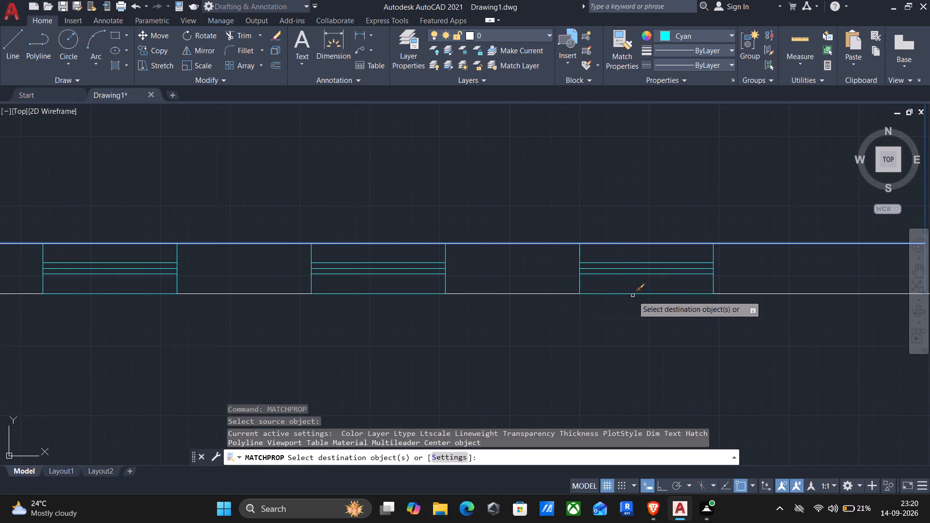
click(625, 292)
click(394, 293)
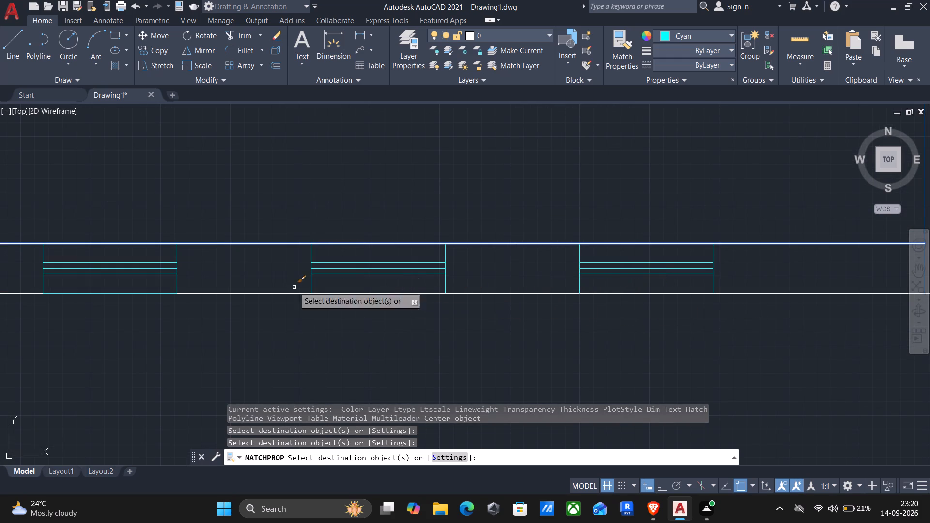
click(88, 294)
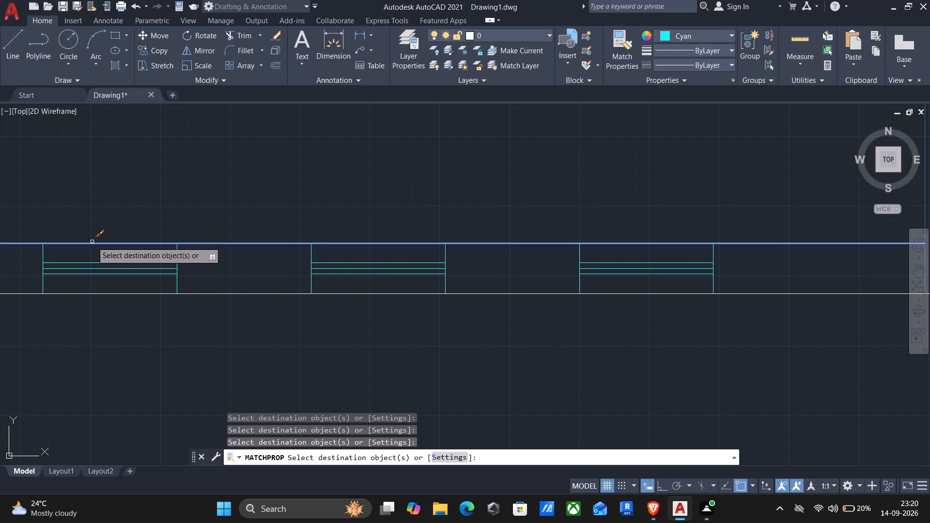
click(90, 243)
click(151, 221)
key(Return)
key(Return)
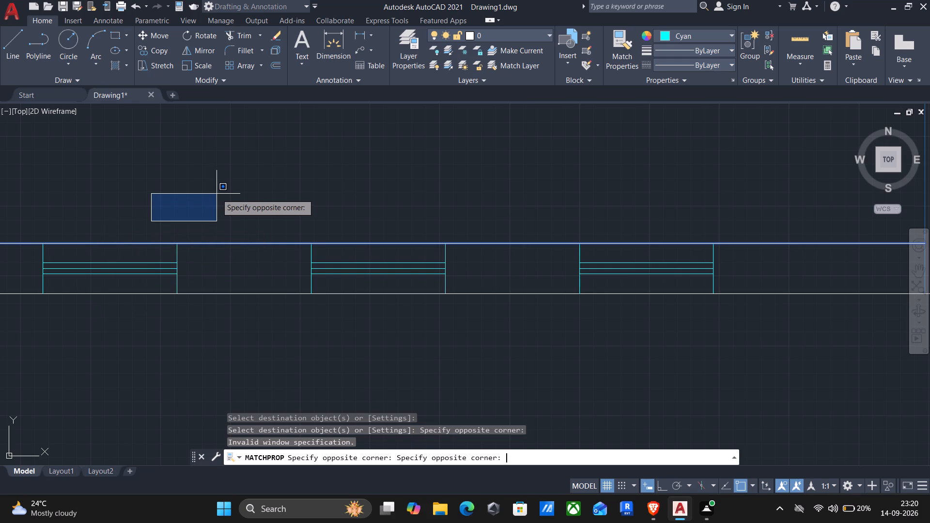
key(Escape)
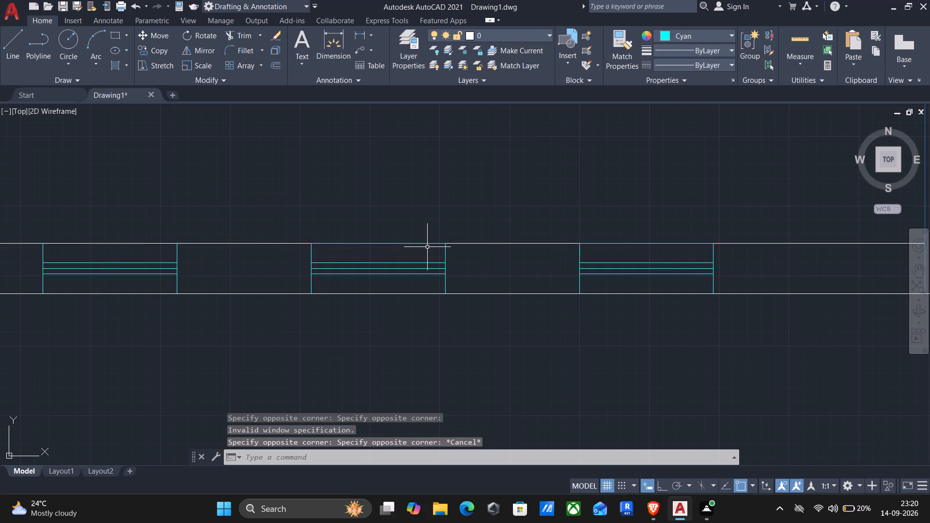
Match the inner wall edge at the middle and right small bottom-wall windows to the properties of the outer wall edge.
key(Up)
key(Return)
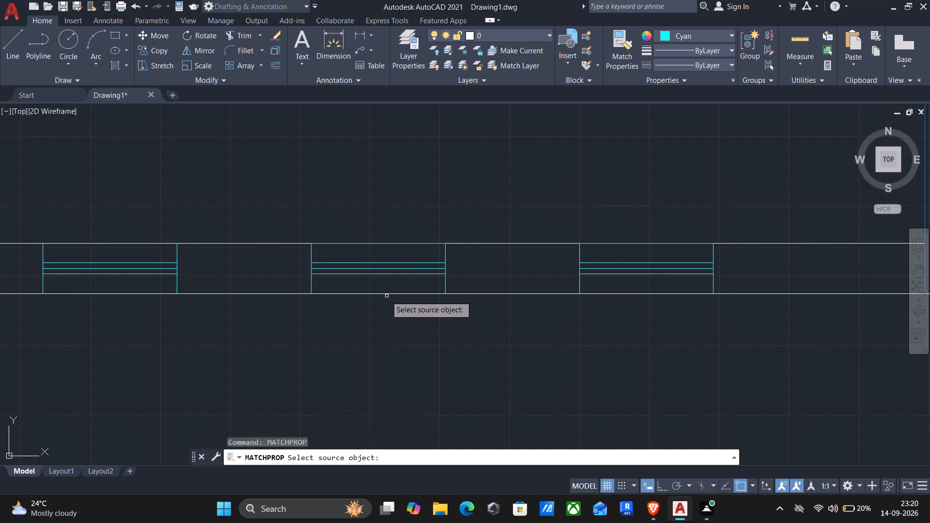
click(373, 292)
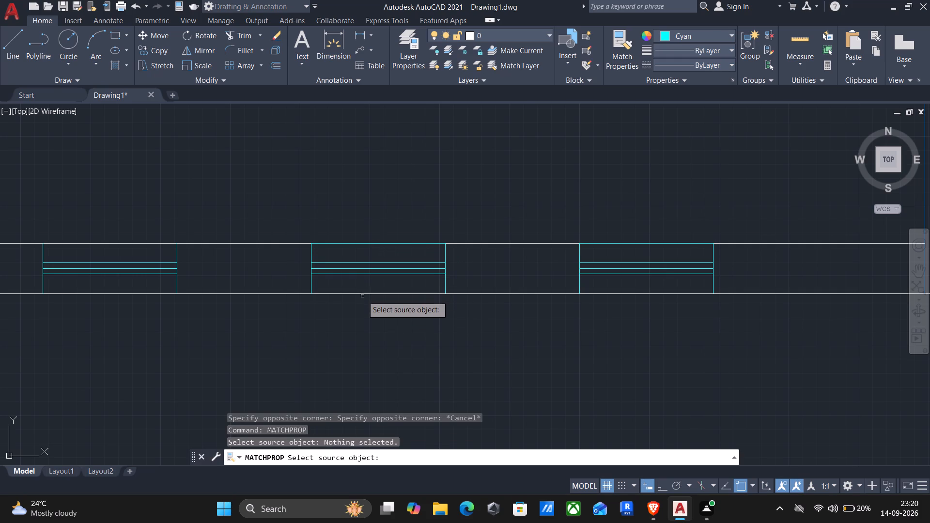
click(363, 294)
click(376, 244)
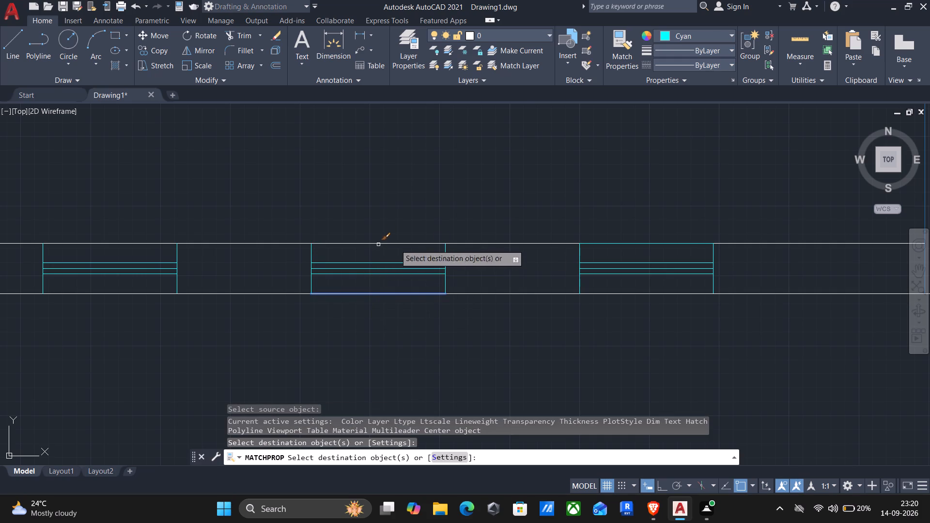
click(613, 245)
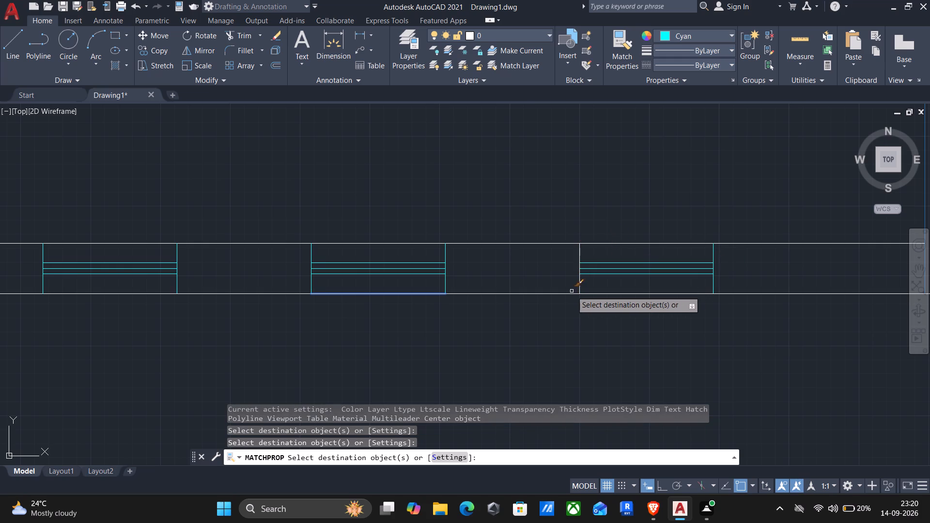
key(Escape)
Delete the slanted cyan sample line to the left of the floor plan.
scroll(558, 306, down, 2)
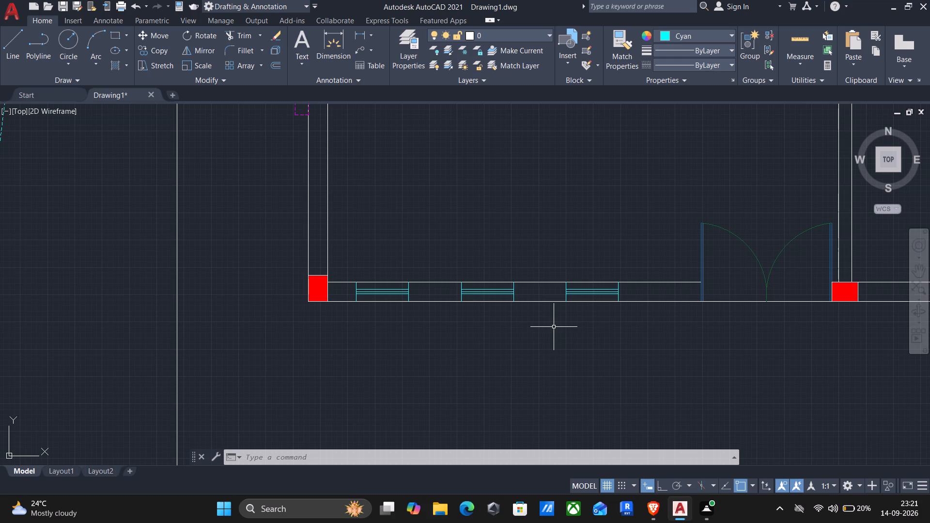
scroll(554, 327, down, 2)
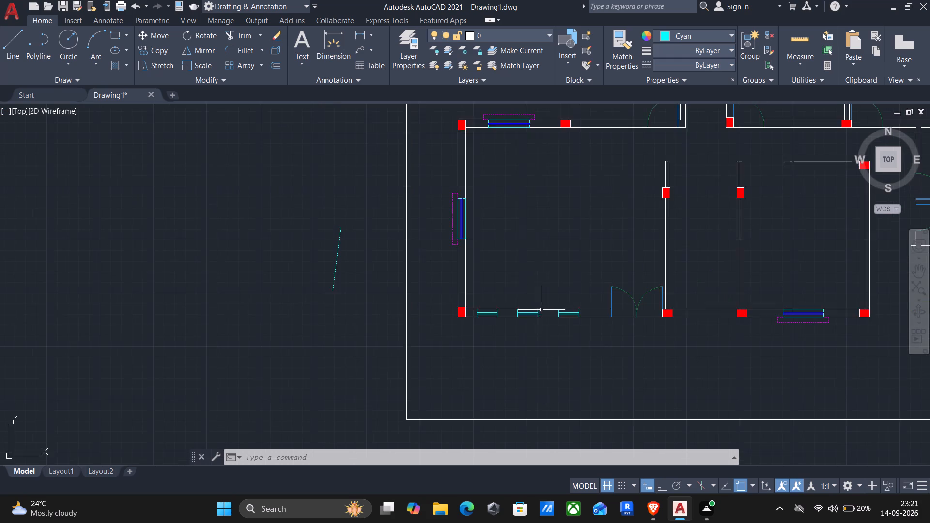
scroll(541, 309, down, 1)
click(421, 310)
click(357, 240)
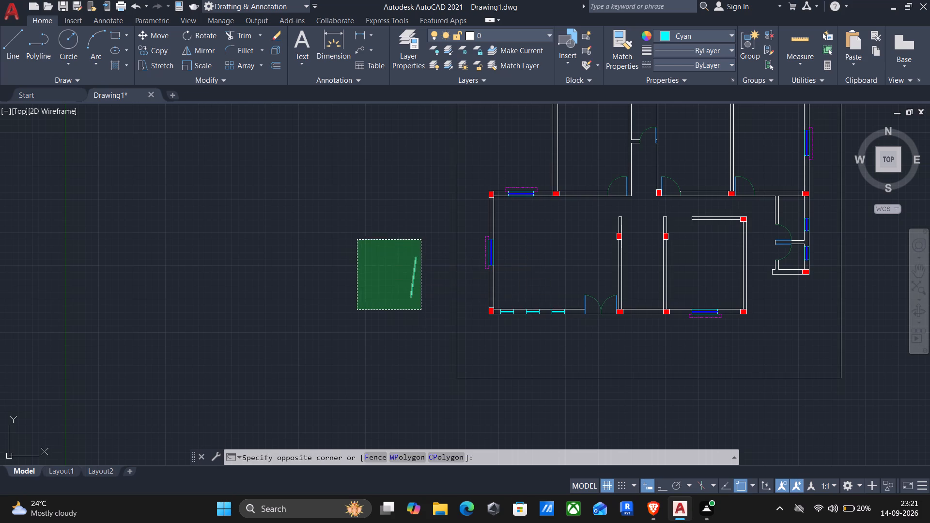
key(Delete)
Draw a single slanted sample line in red in the empty area to the right of the floor plan.
scroll(368, 246, down, 2)
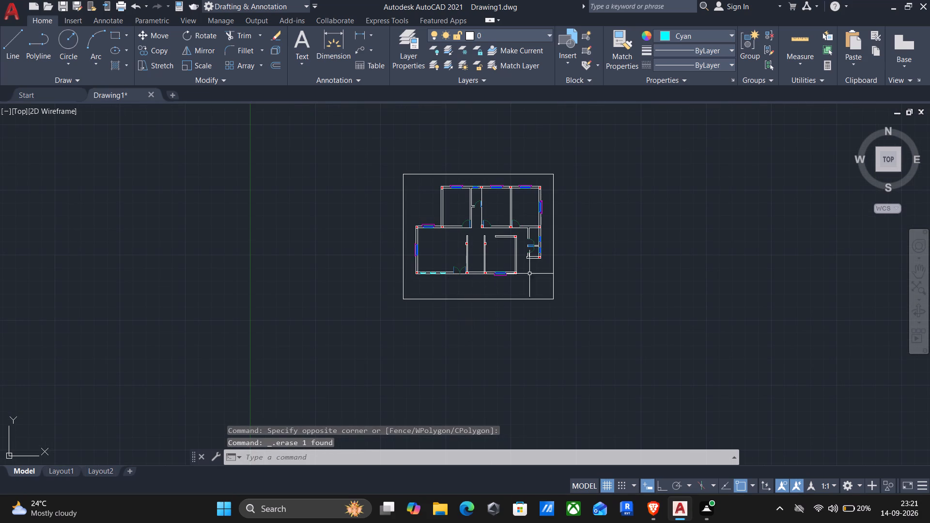
click(698, 44)
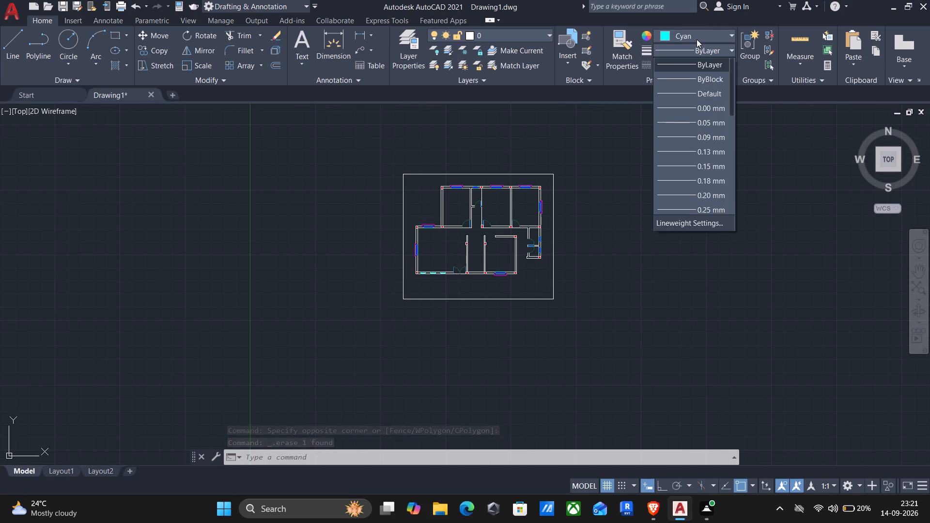
double_click(705, 39)
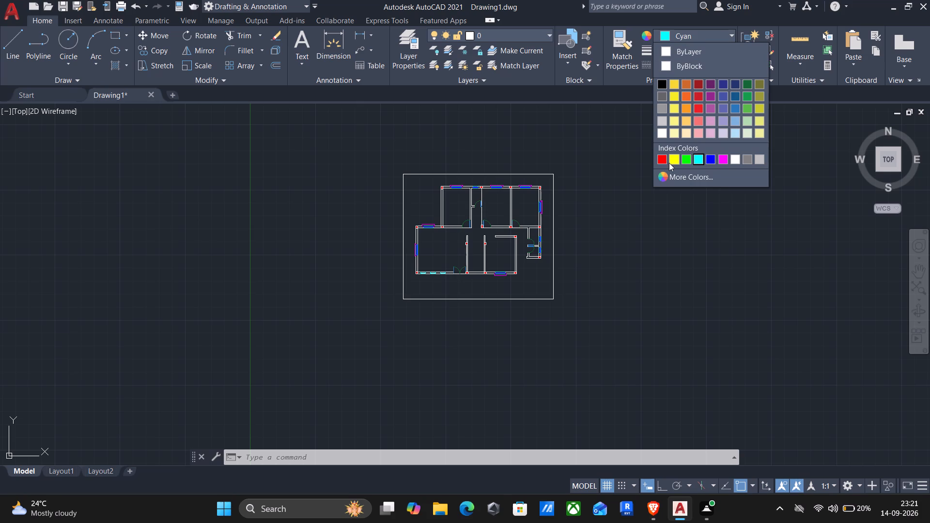
drag(662, 159, 655, 159)
key(l)
key(Return)
drag(685, 203, 683, 226)
click(658, 304)
key(Return)
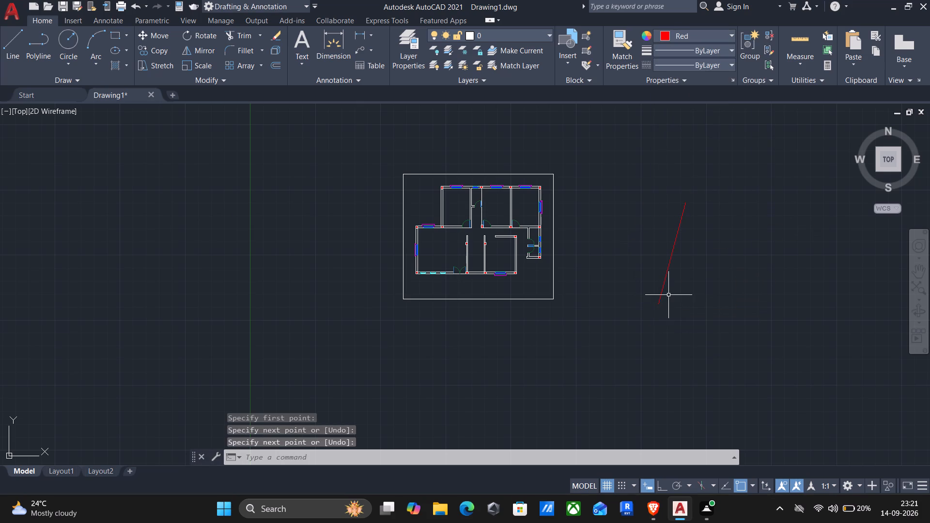
Match all four sides of the boundary rectangle around the floor plan to the properties of the red sample line.
text(match)
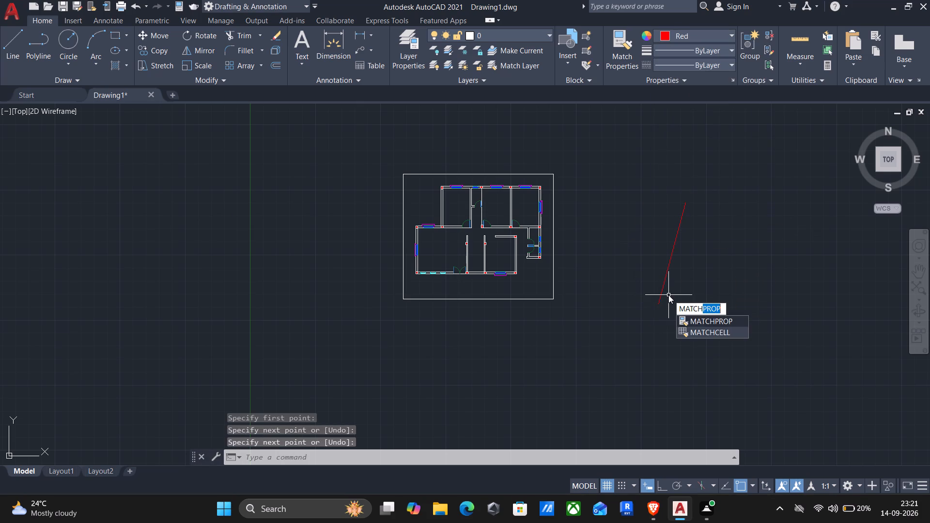
key(Return)
click(668, 269)
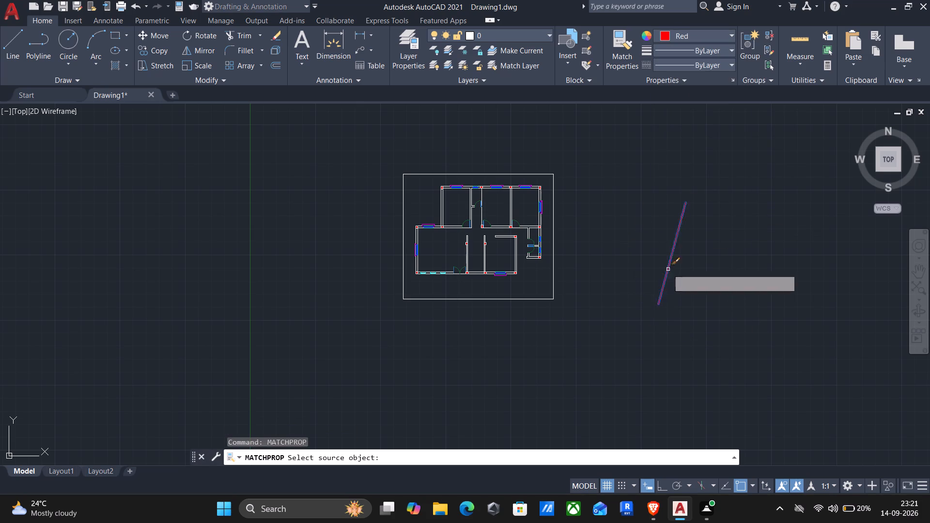
scroll(571, 337, up, 1)
drag(572, 333, 572, 323)
click(518, 249)
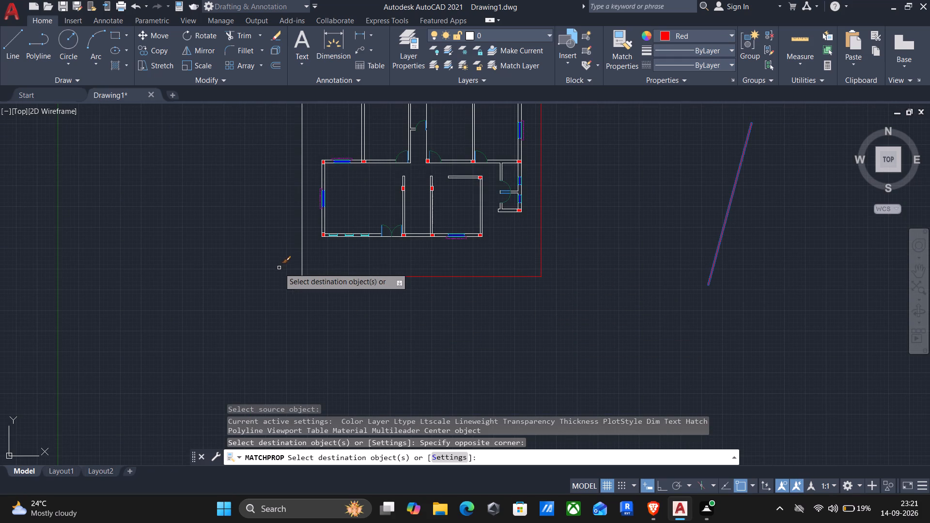
drag(331, 268, 324, 266)
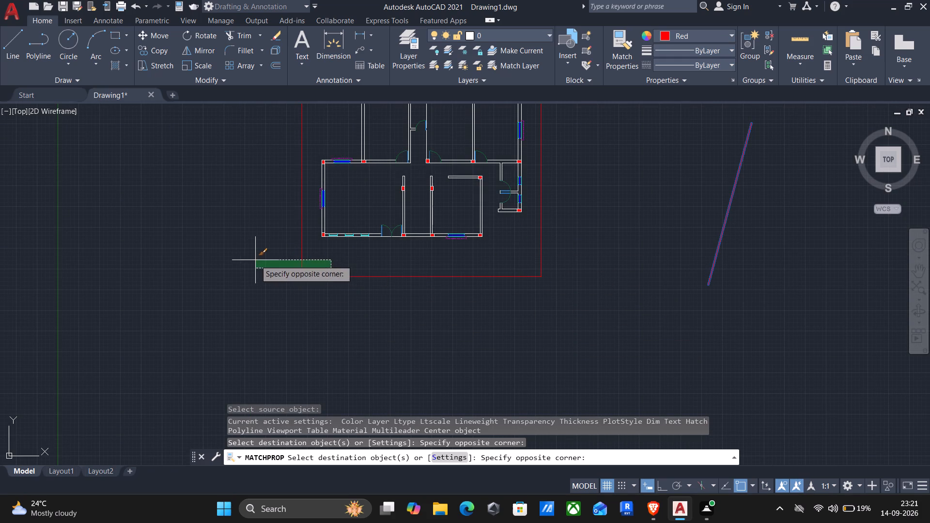
click(255, 260)
scroll(325, 296, down, 2)
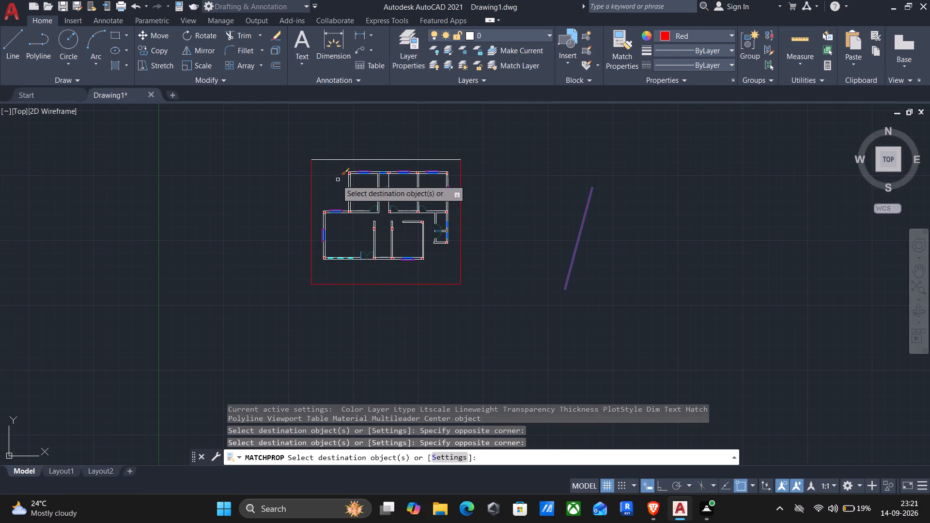
click(332, 177)
click(316, 140)
key(Return)
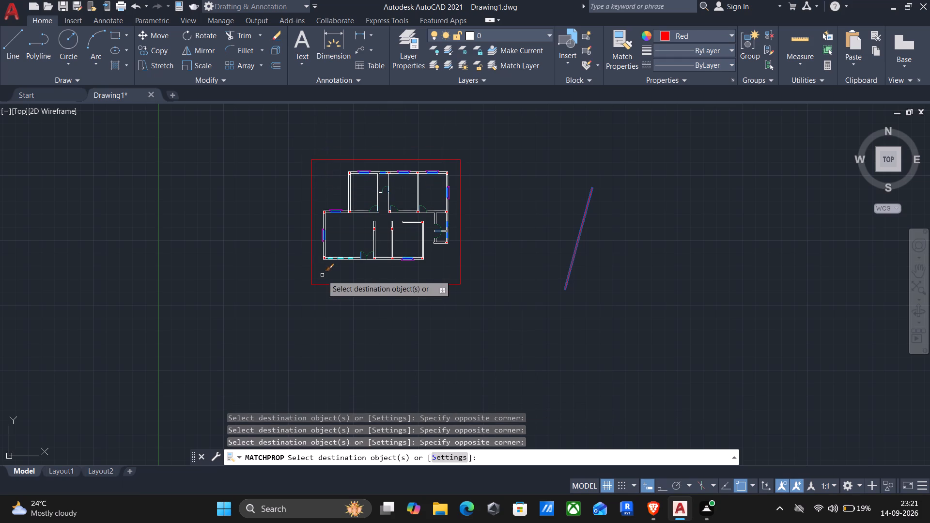
Add a multiline text reading W in colour 200,201,45 in the empty area to the left of the floor plan.
middle_drag(397, 318, 492, 333)
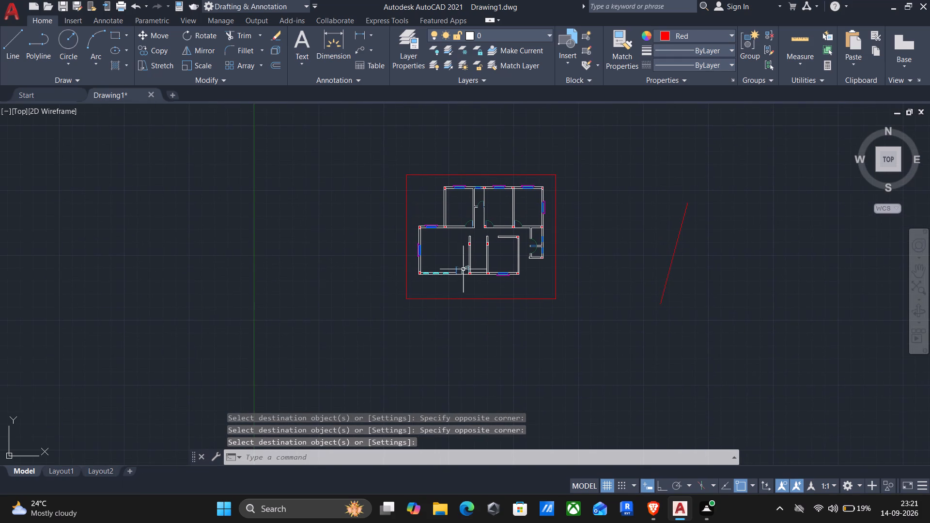
scroll(457, 273, up, 4)
scroll(456, 277, down, 1)
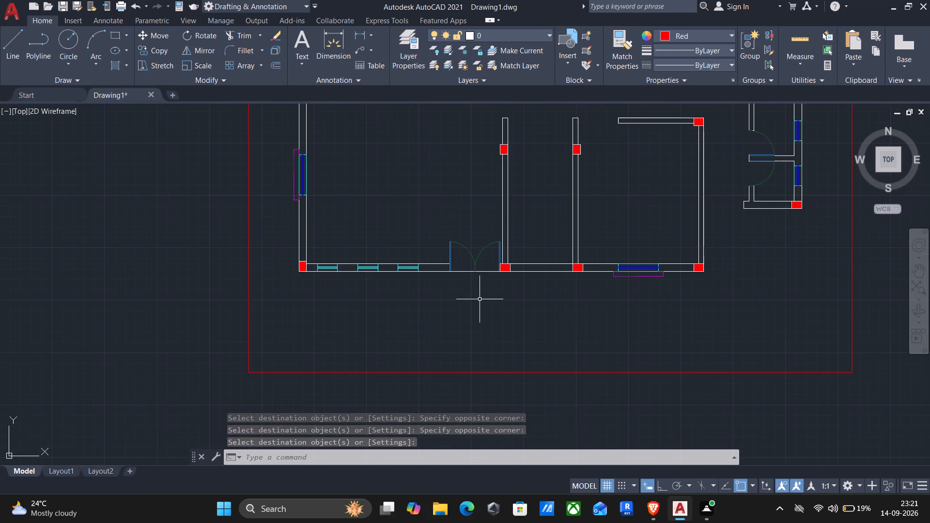
middle_drag(466, 310, 455, 388)
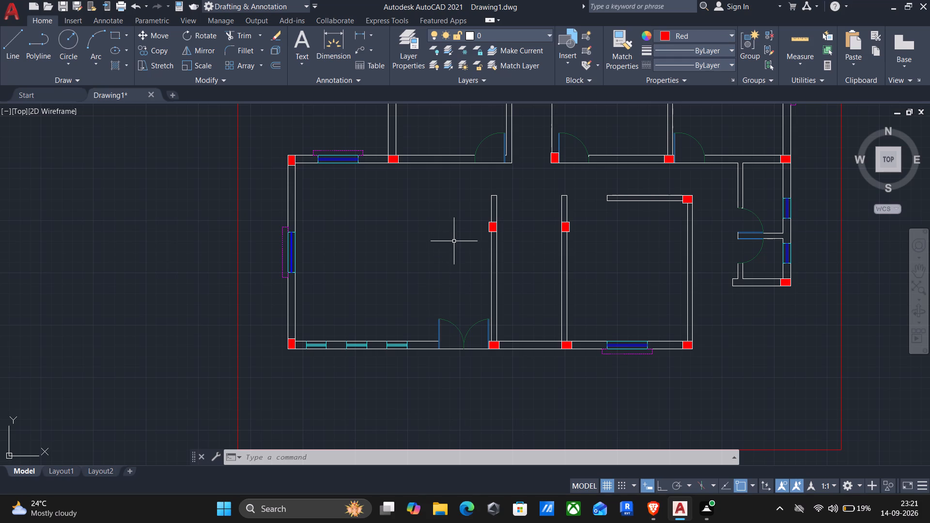
middle_drag(473, 243, 775, 364)
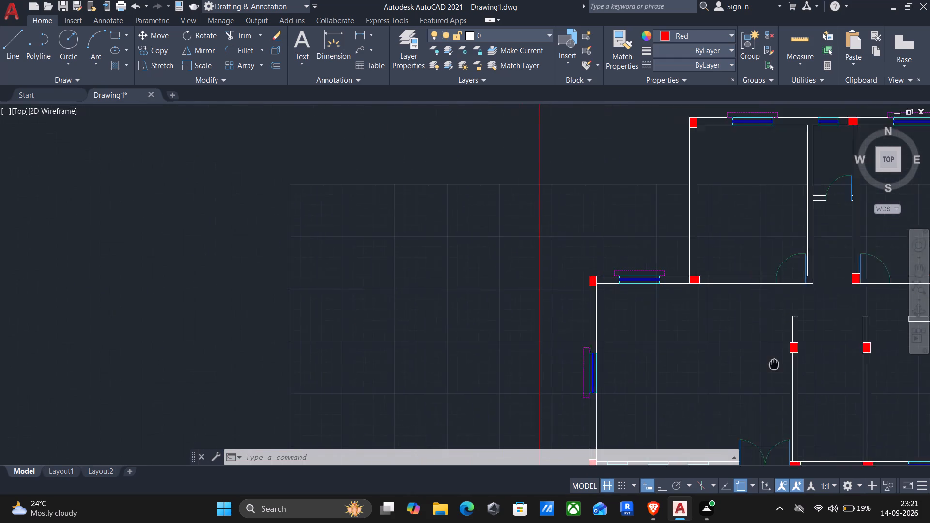
middle_drag(775, 364, 800, 381)
middle_click(801, 382)
middle_click(802, 382)
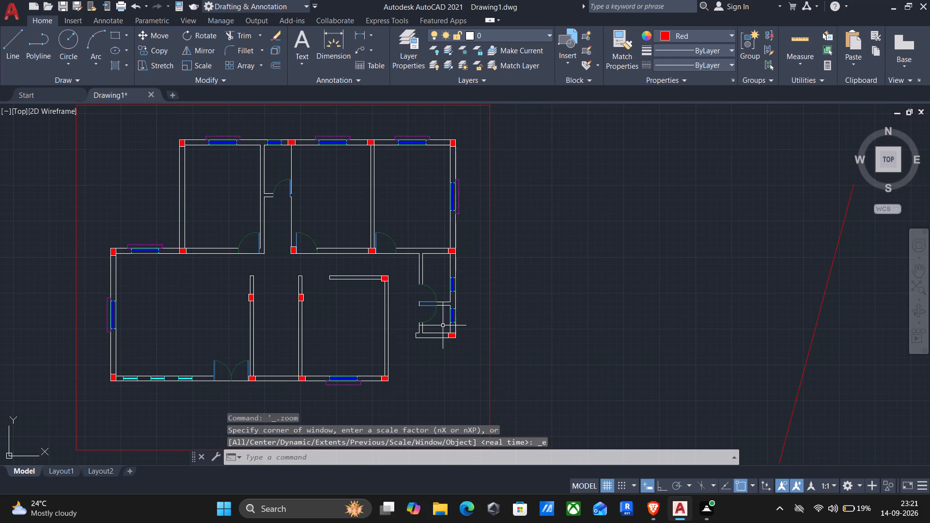
middle_drag(433, 323, 929, 323)
middle_drag(929, 323, 929, 344)
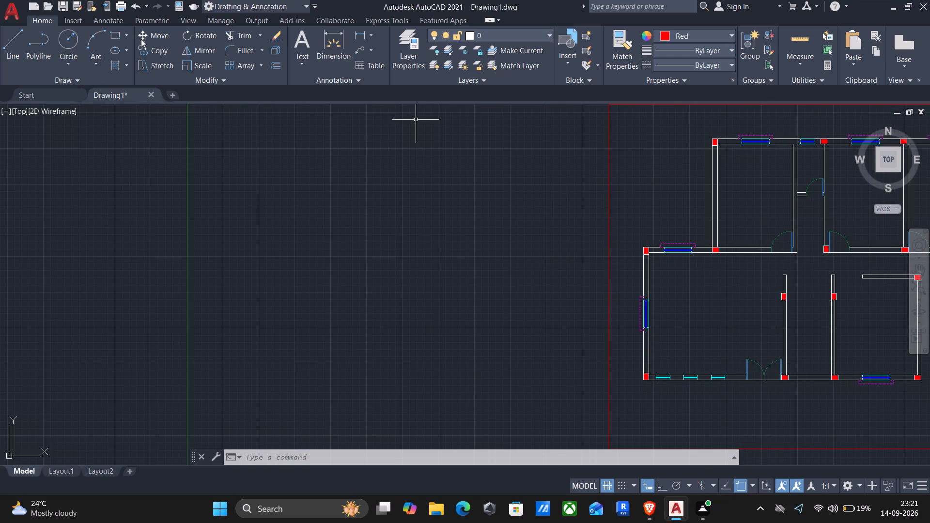
click(709, 31)
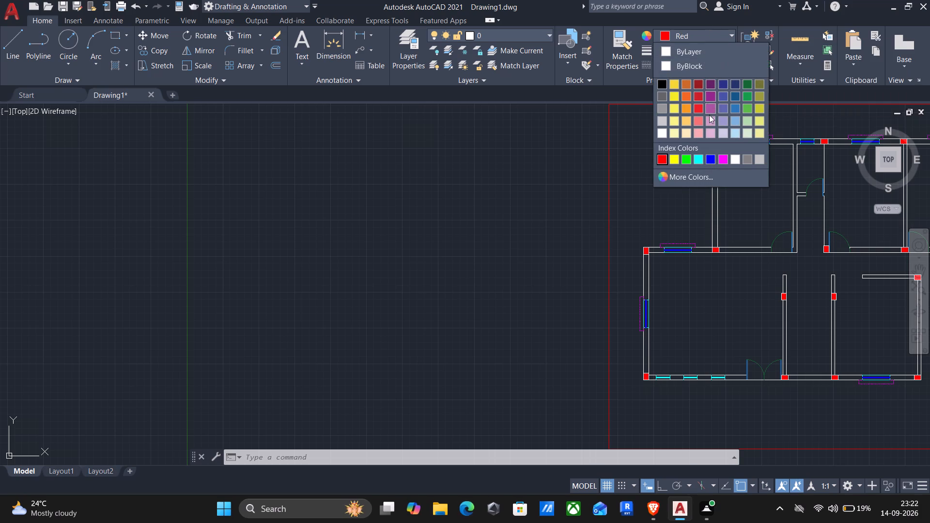
click(758, 106)
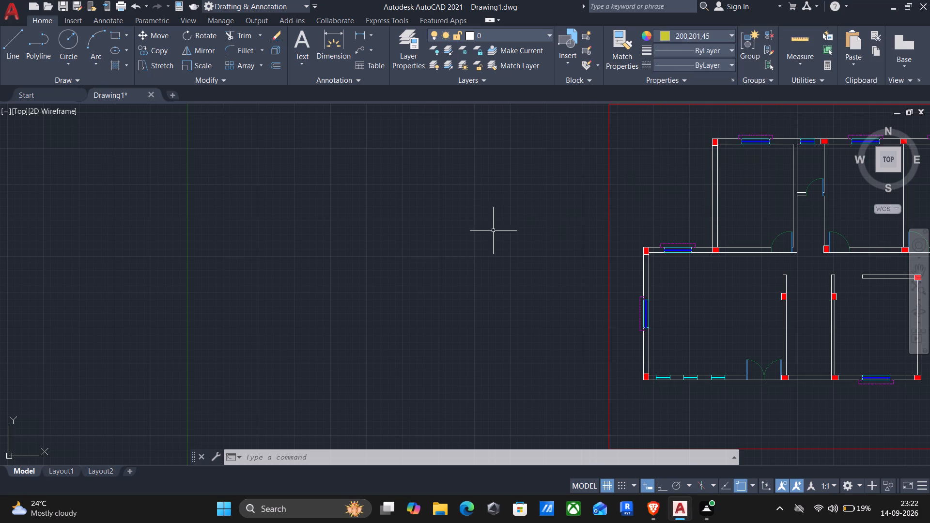
click(304, 41)
click(281, 169)
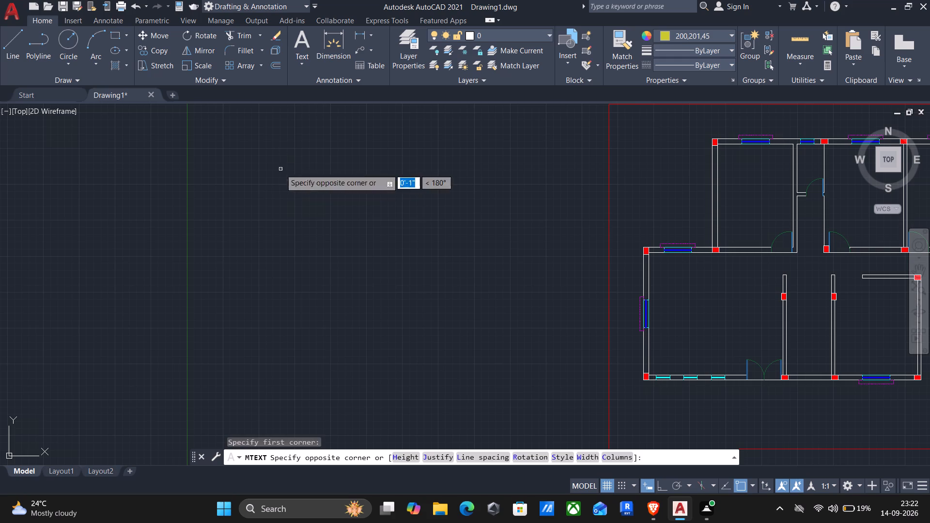
click(336, 201)
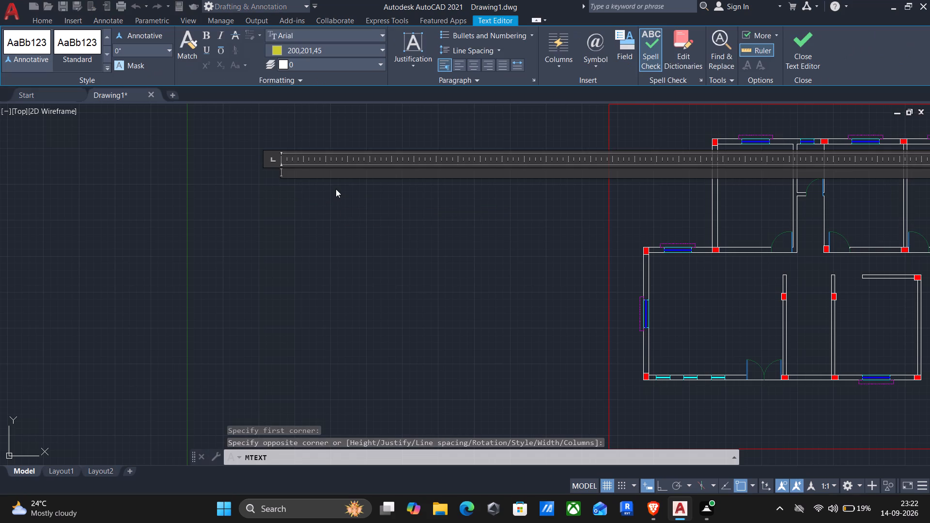
key(w)
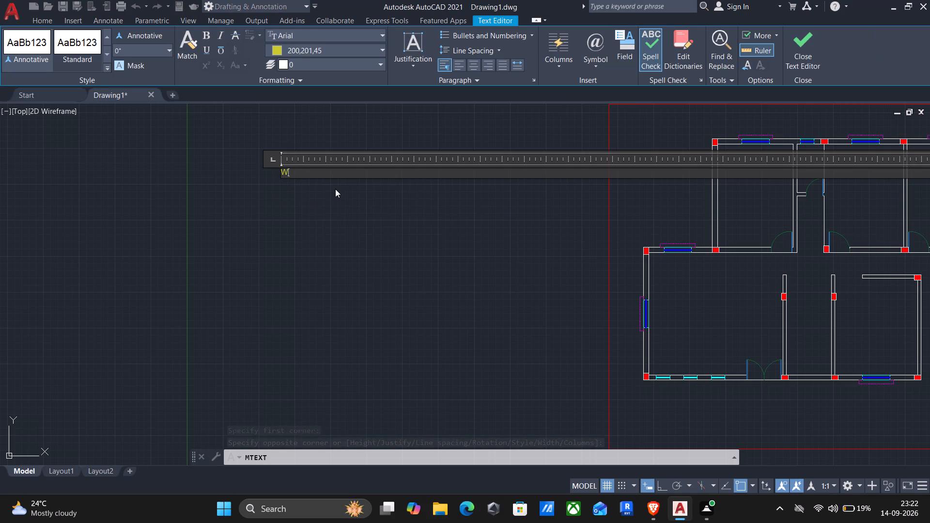
click(334, 217)
Set the text height of the W label to 8".
click(250, 137)
click(376, 228)
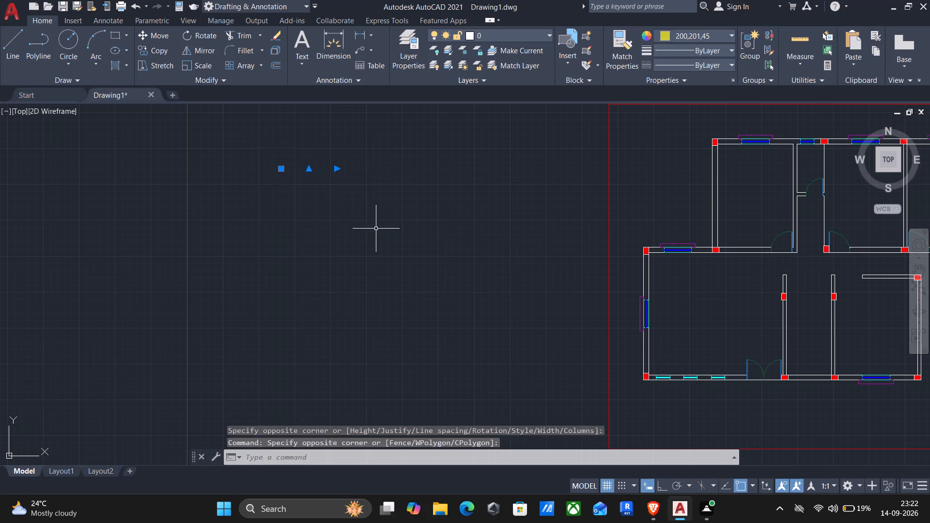
right_click(376, 213)
click(424, 473)
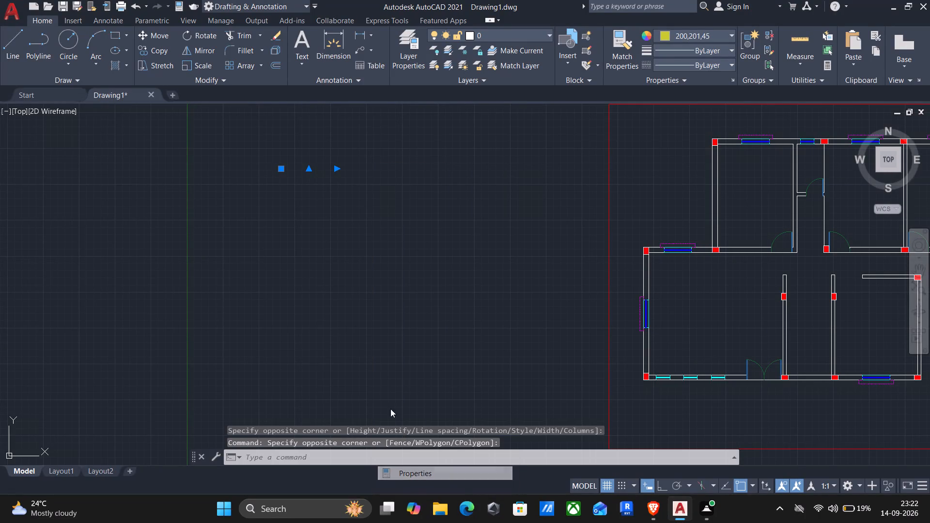
scroll(98, 198, down, 4)
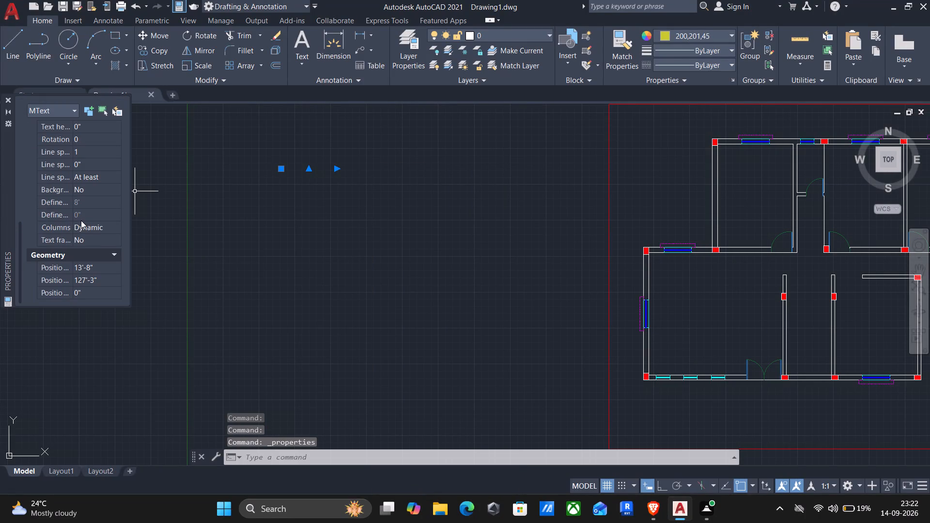
scroll(99, 166, down, 2)
click(95, 130)
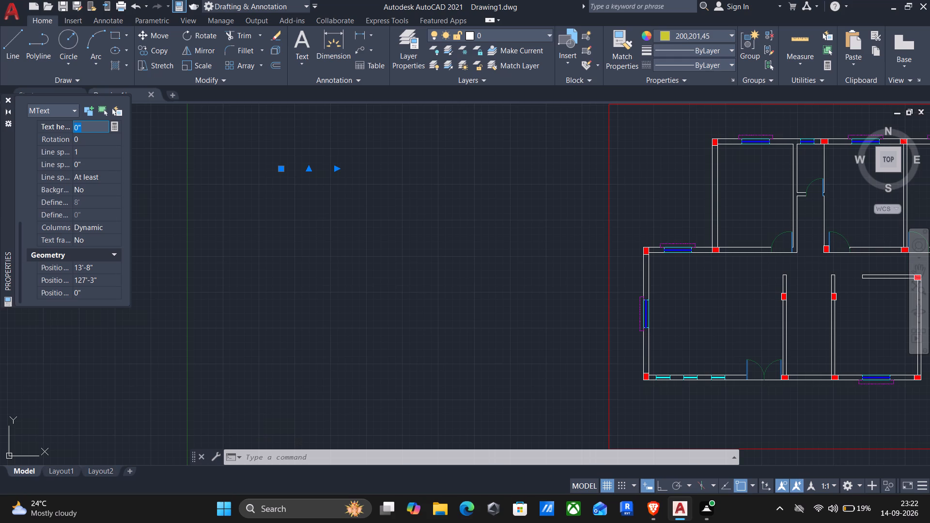
text(8")
key(Return)
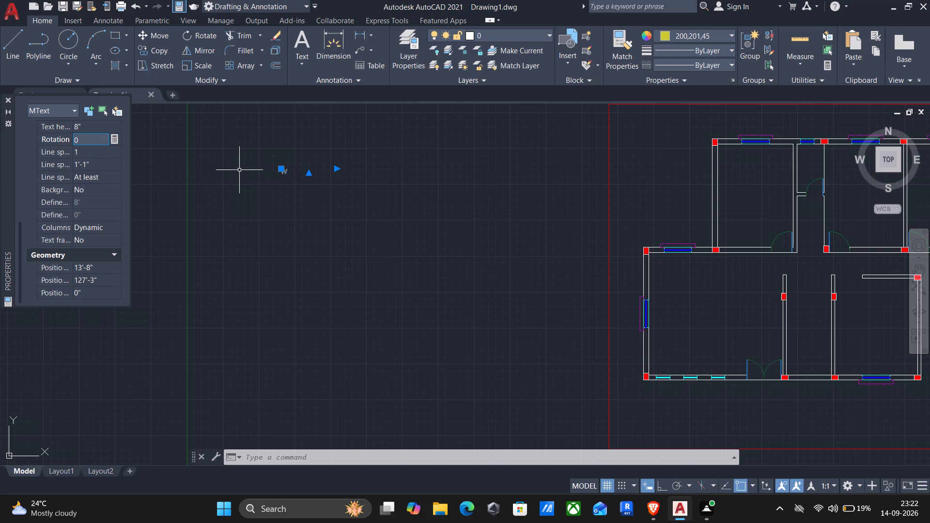
Copy the W label eleven times, spaced along a loose arc in the empty area beside the floor plan.
key(Escape)
click(244, 142)
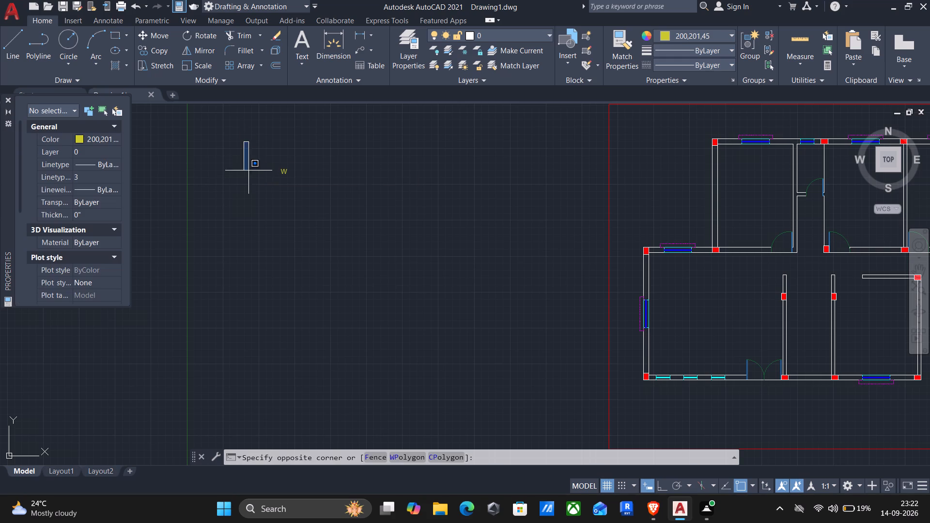
click(316, 215)
text(CO)
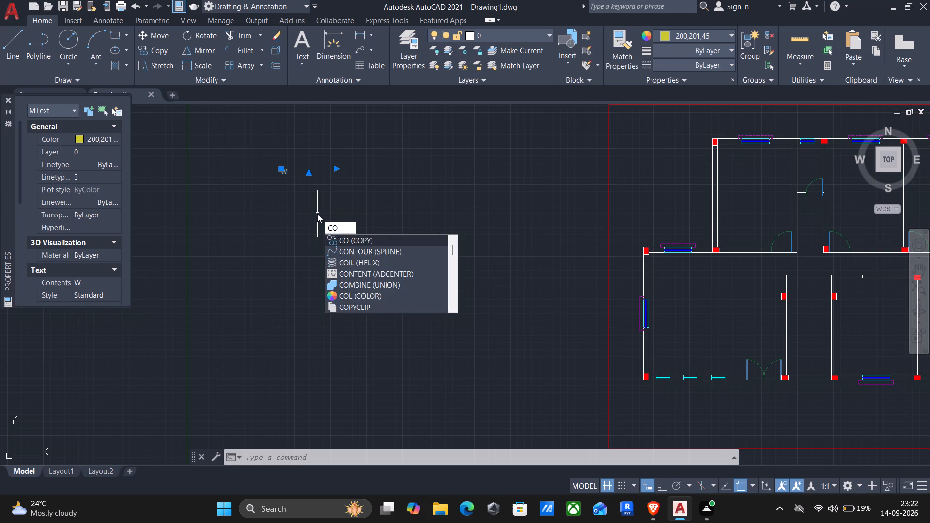
key(Return)
click(285, 177)
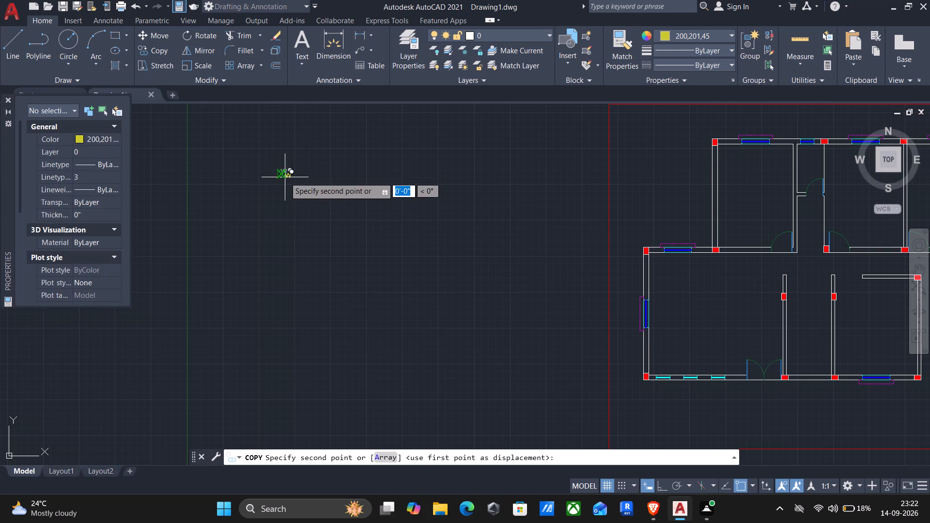
click(331, 174)
click(388, 175)
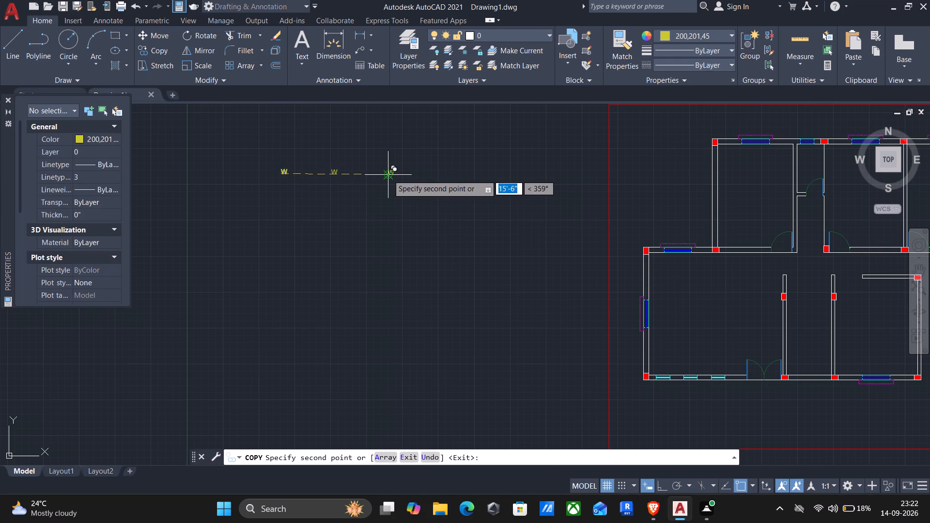
click(446, 180)
click(518, 181)
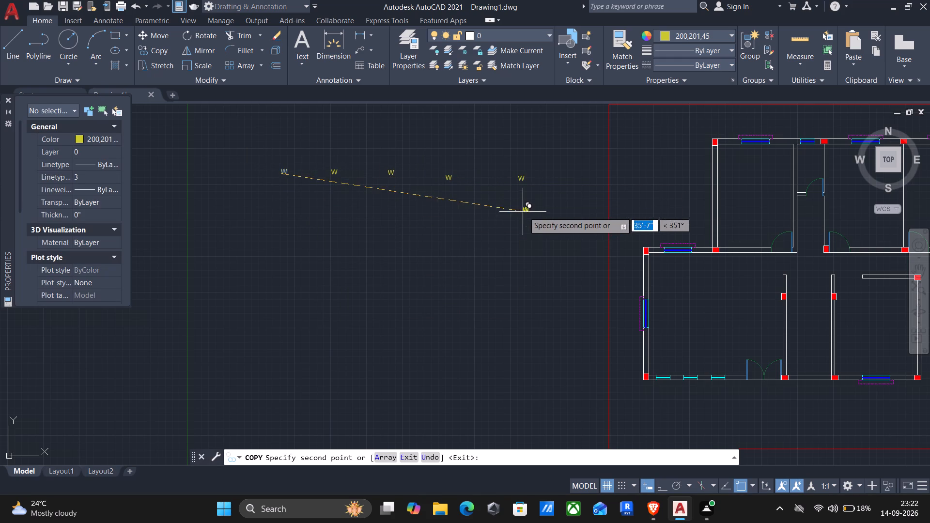
click(527, 214)
click(517, 248)
click(472, 282)
drag(436, 300, 429, 304)
drag(360, 319, 356, 322)
drag(308, 347, 300, 352)
click(253, 354)
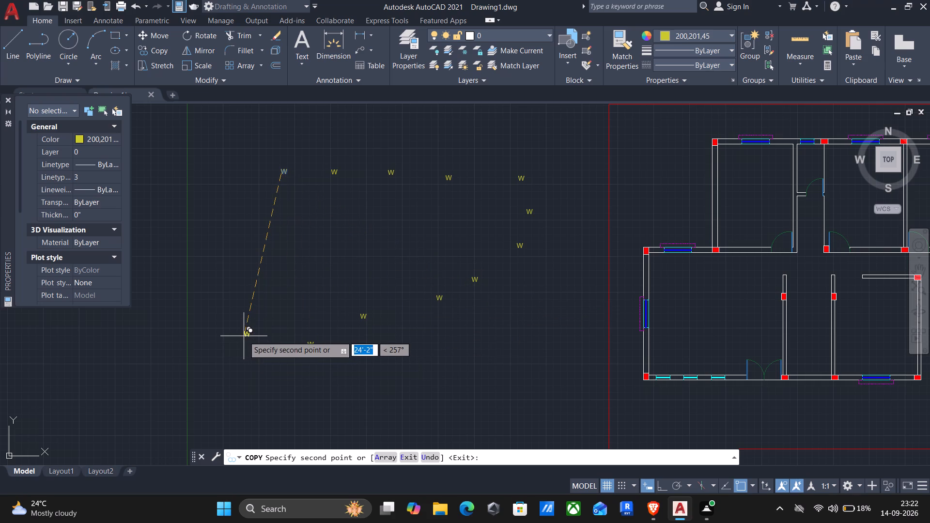
key(Escape)
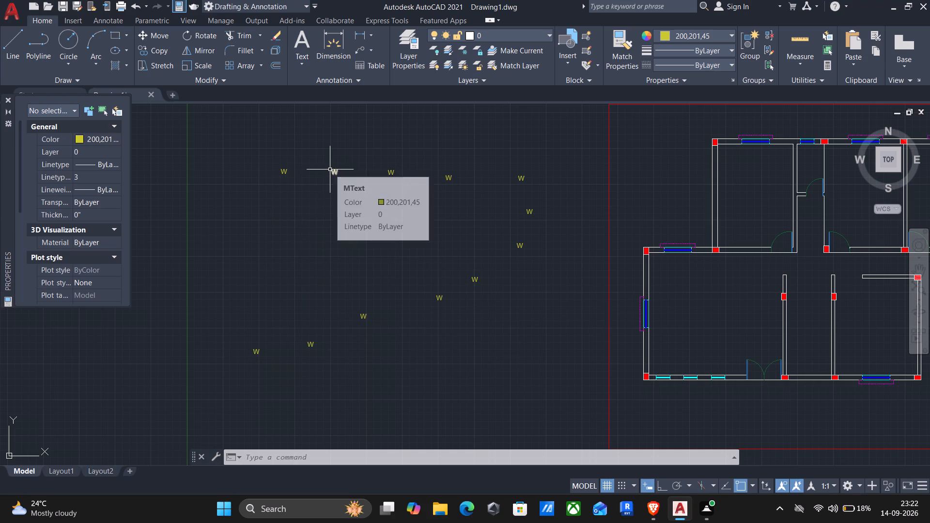
Edit the first two copied W labels after the original so that they read W1 and V.
scroll(327, 174, up, 2)
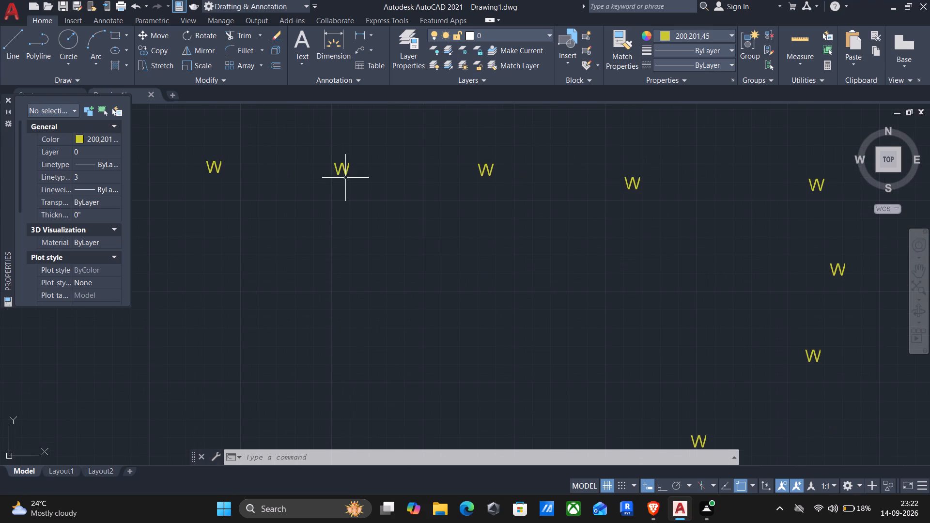
double_click(340, 169)
click(362, 178)
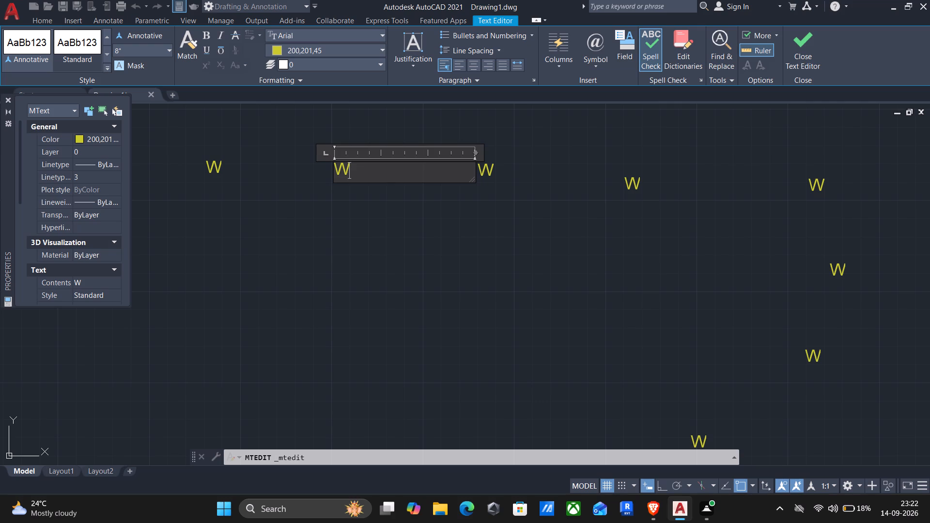
key(1)
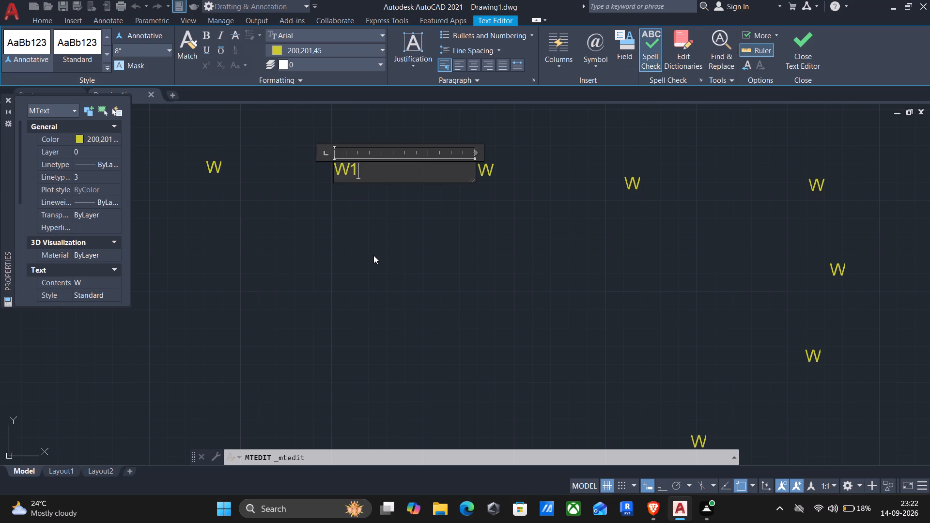
click(373, 255)
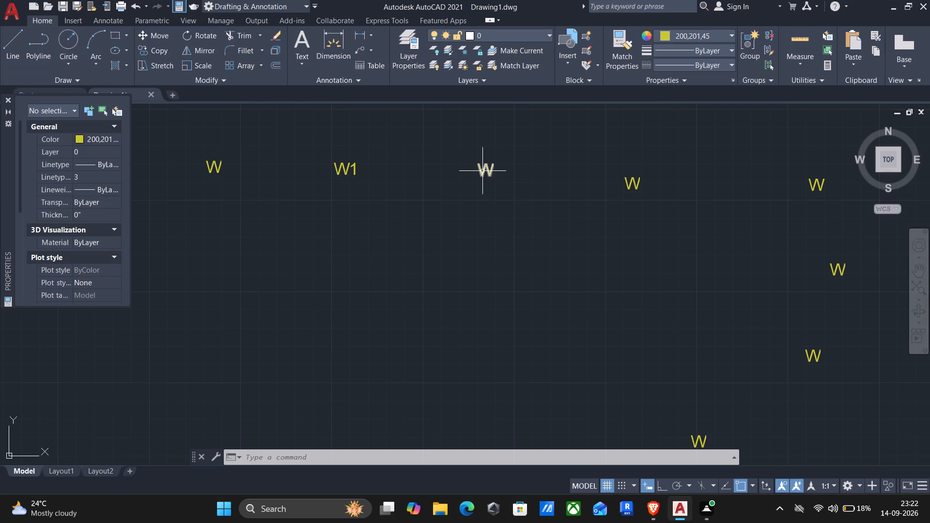
double_click(482, 171)
click(496, 174)
key(BackSpace)
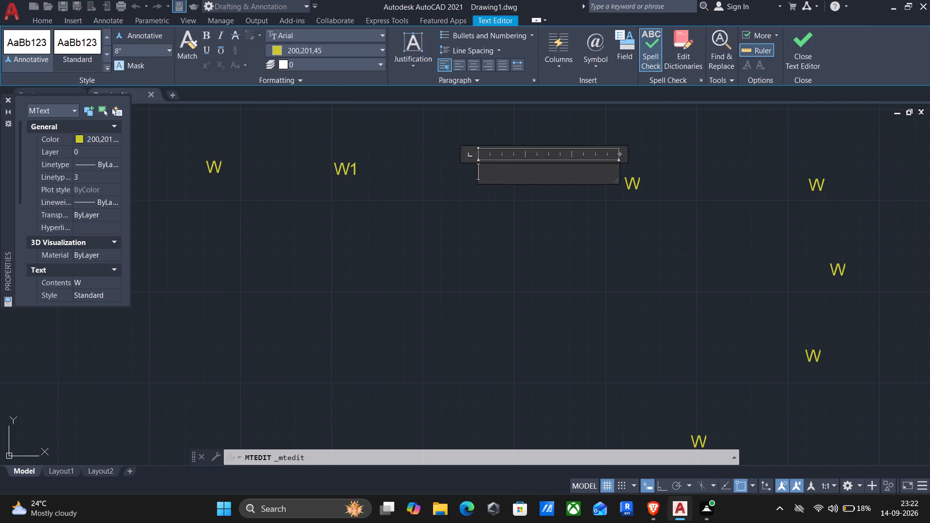
key(v)
click(478, 231)
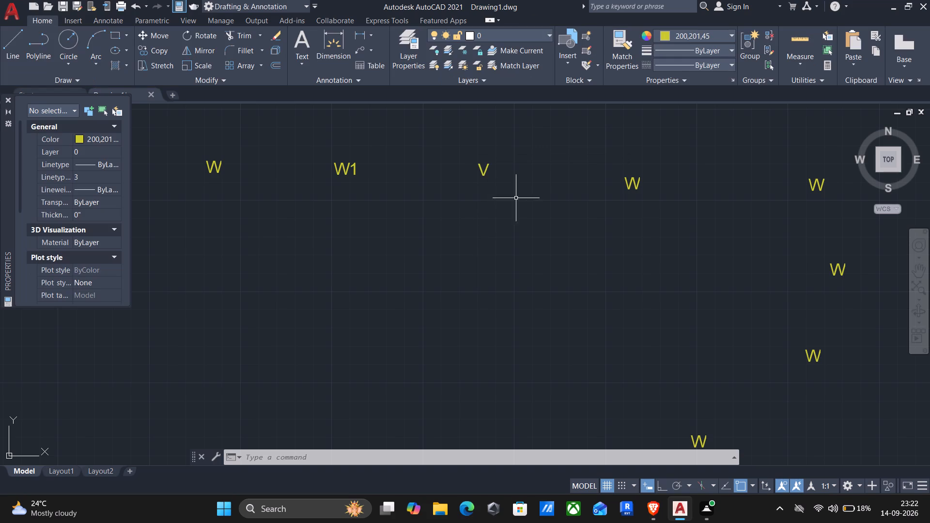
Edit the W labels following V along the arc so that they read KW and W2.
double_click(627, 184)
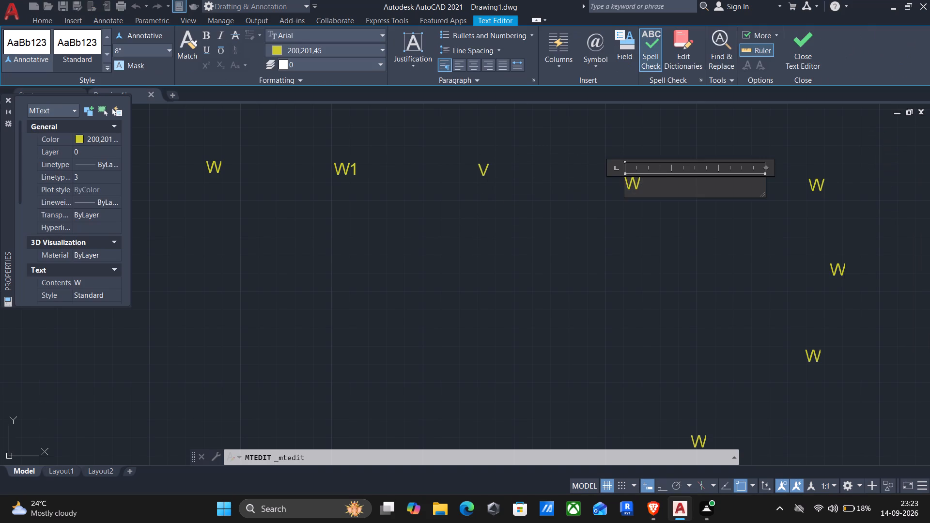
key(k)
drag(481, 250, 495, 250)
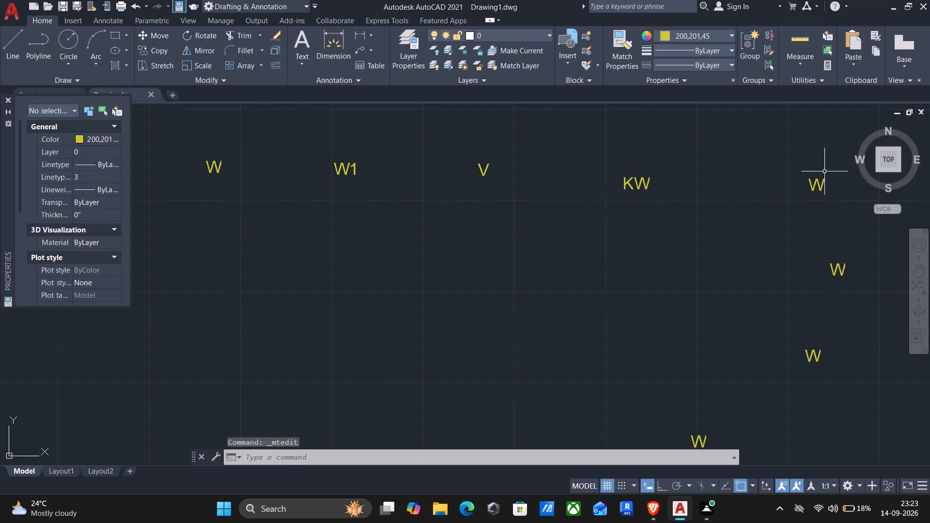
double_click(823, 187)
click(823, 187)
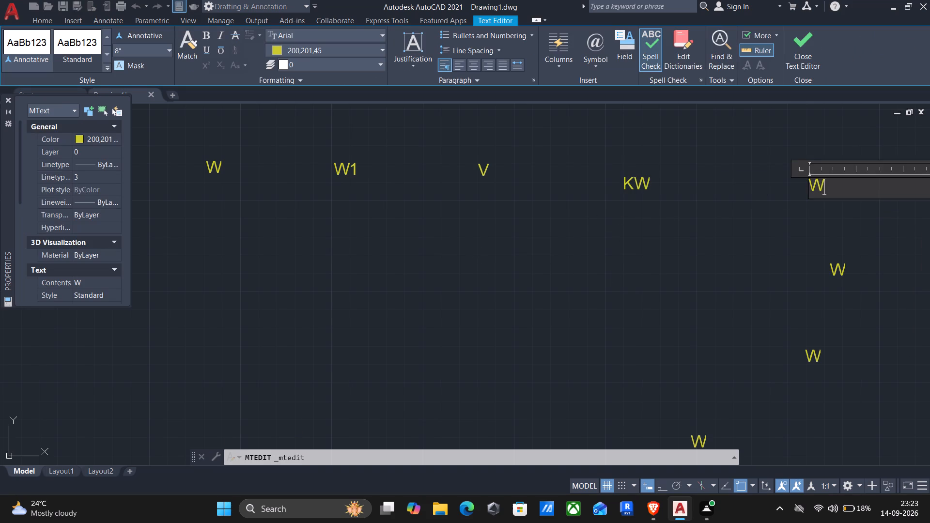
key(2)
click(532, 331)
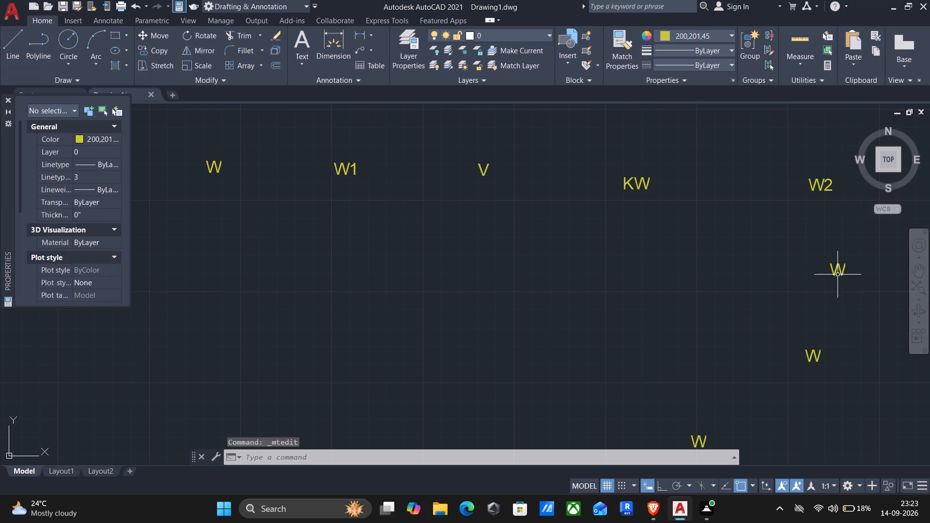
Replace the text of the two W labels below W2 with MD and D1.
click(836, 262)
click(836, 262)
drag(855, 272, 765, 263)
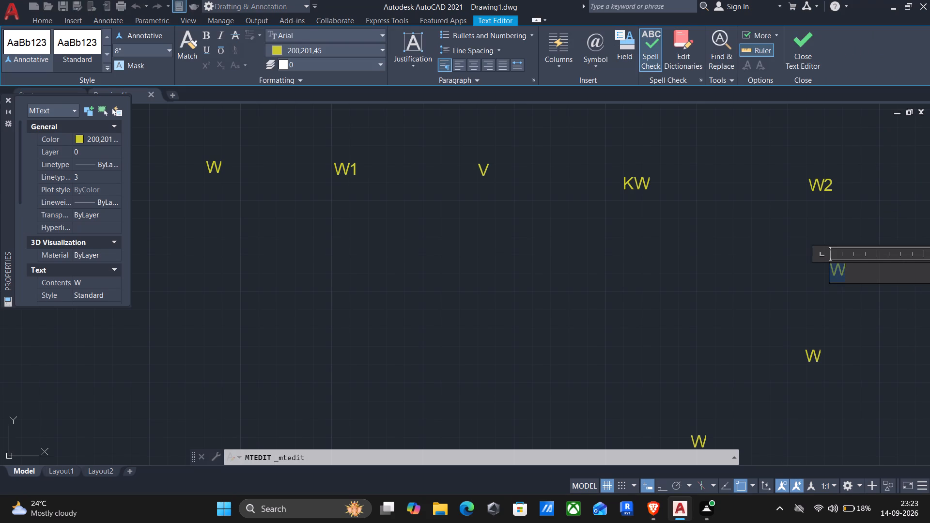
drag(765, 263, 765, 262)
key(m)
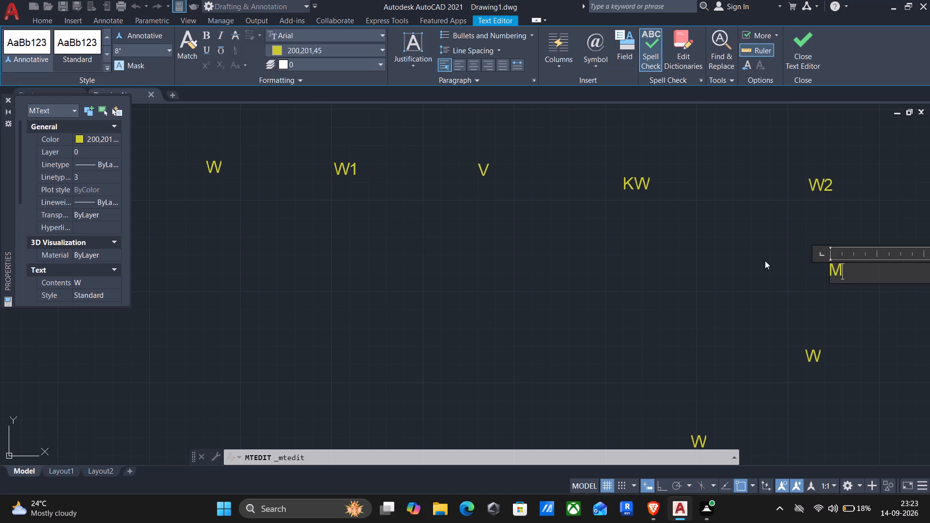
key(d)
click(640, 254)
double_click(821, 352)
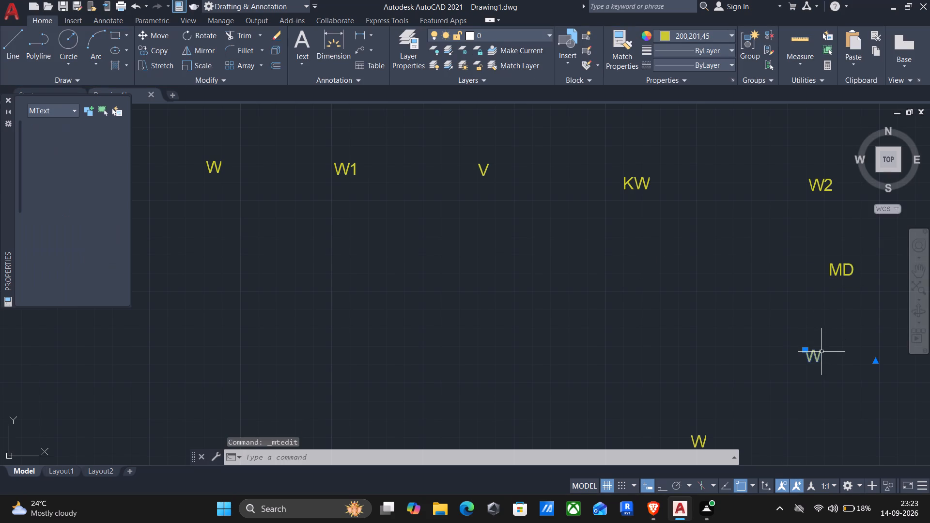
drag(821, 352, 765, 355)
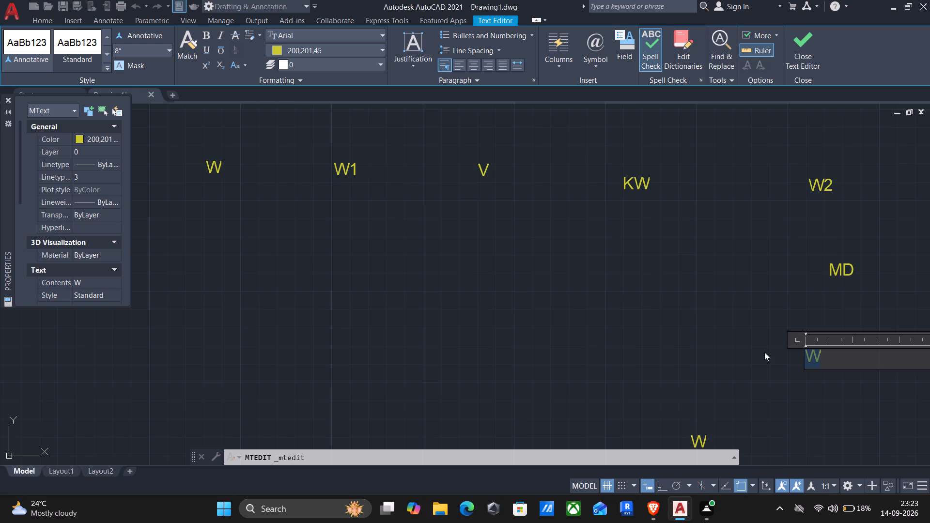
key(d)
key(1)
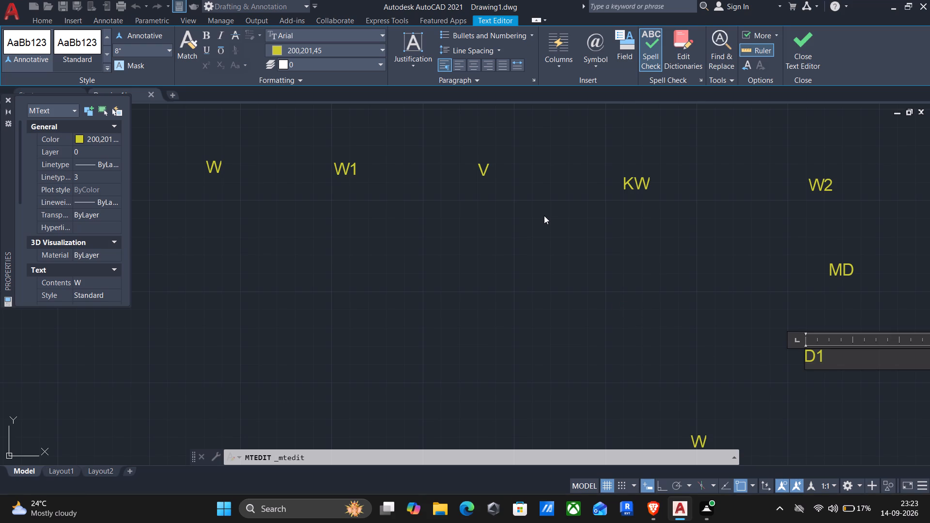
scroll(552, 248, down, 2)
middle_drag(625, 280, 620, 281)
click(620, 300)
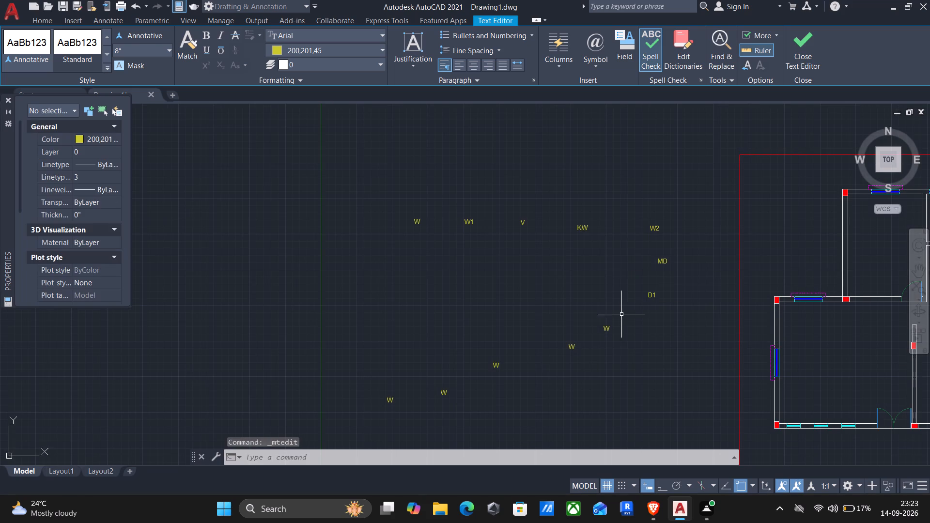
Replace the text of the two W labels following D1 along the arc with D and UP.
scroll(582, 338, up, 2)
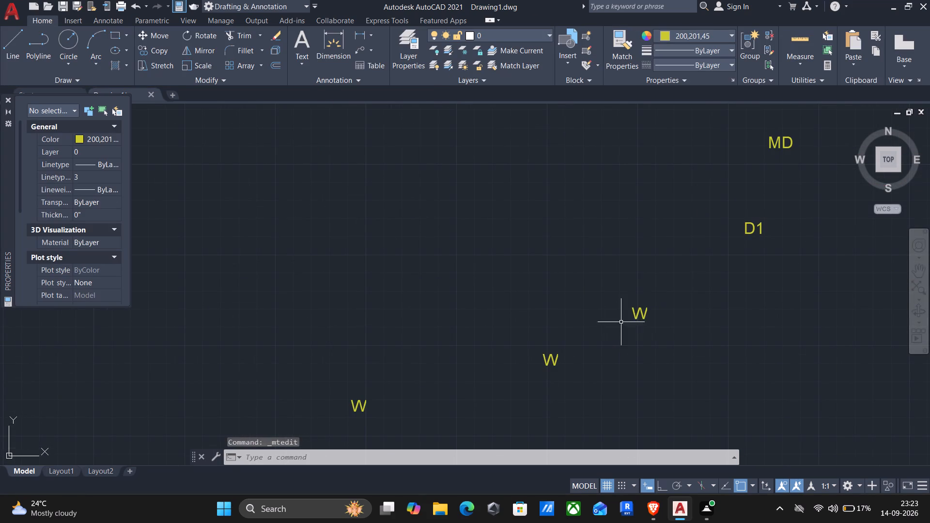
double_click(642, 312)
drag(651, 311, 573, 315)
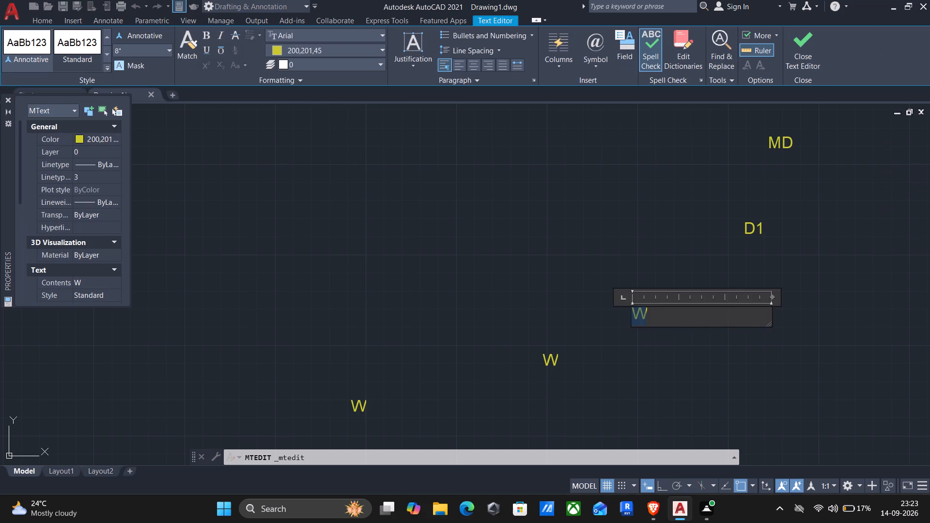
drag(573, 315, 562, 315)
key(d)
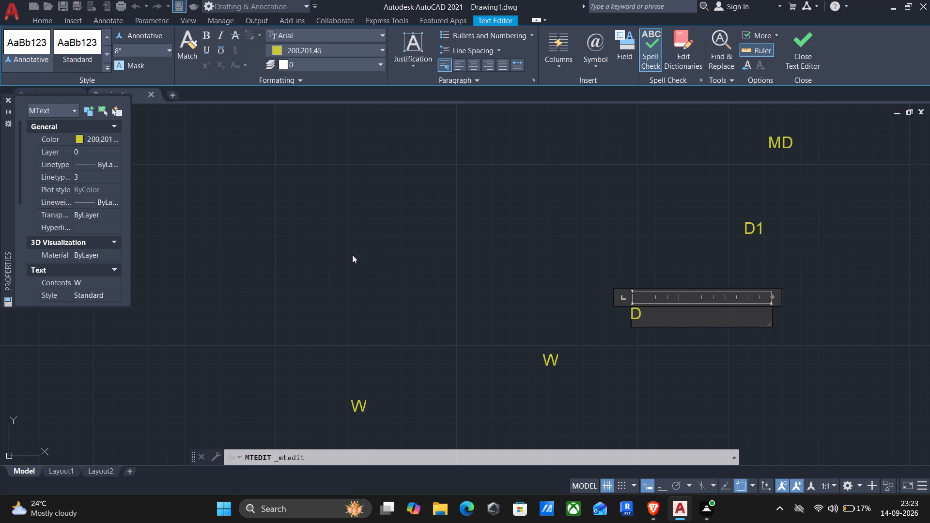
drag(355, 254, 359, 248)
double_click(550, 355)
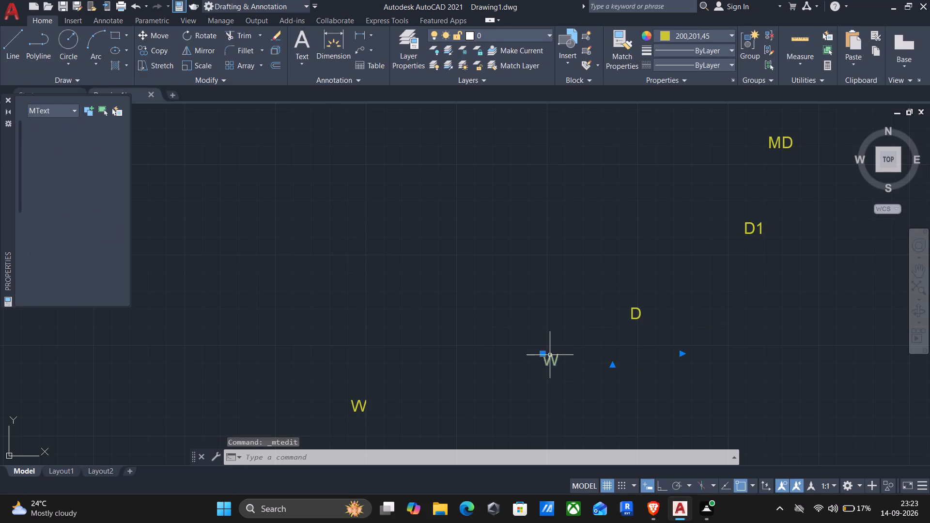
drag(594, 354, 482, 358)
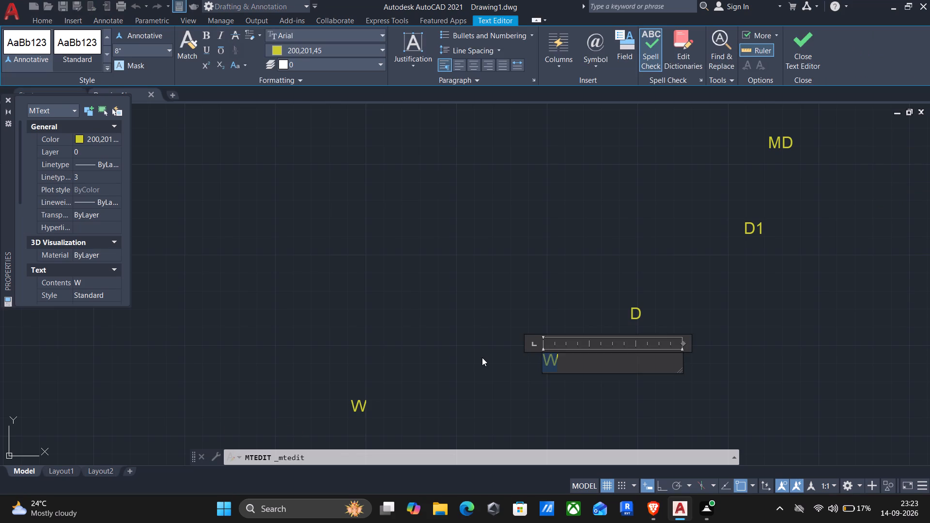
text(UP)
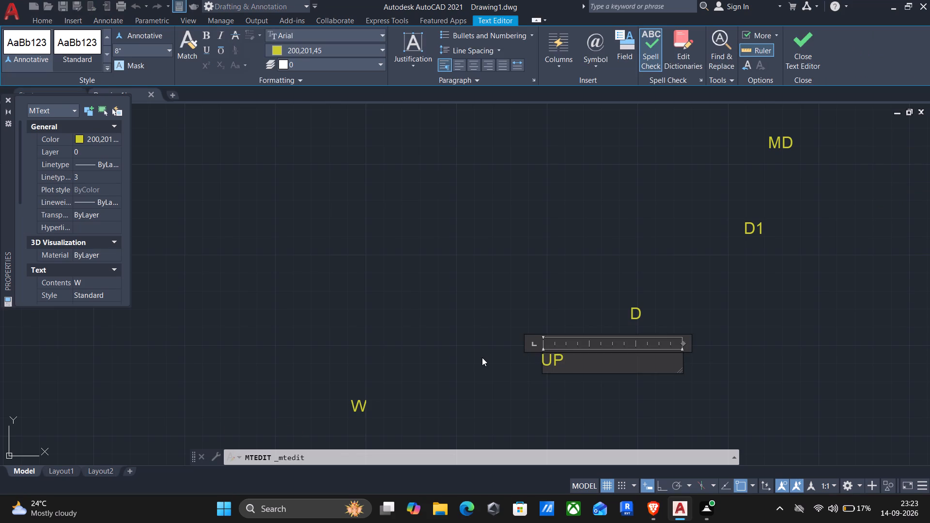
click(406, 254)
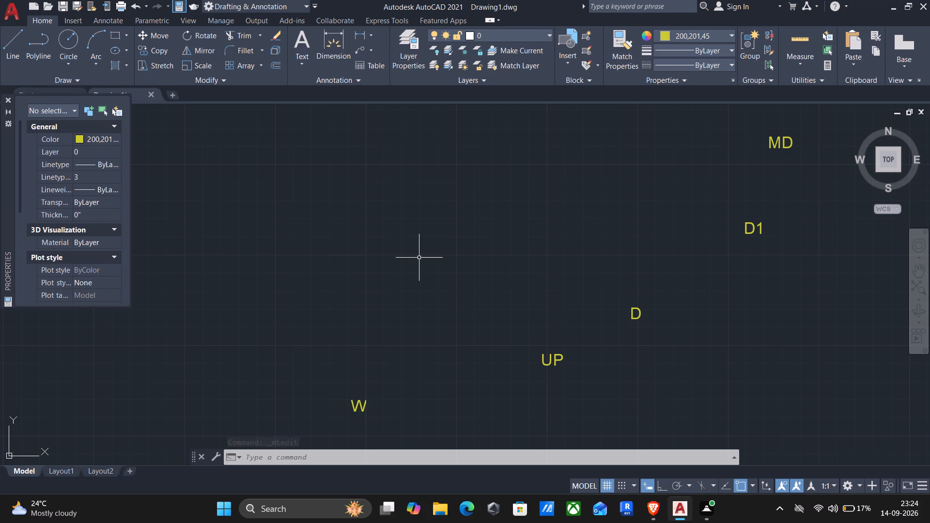
Copy the original W label above the lower-left room's north-wall window and above the westernmost window on the plan's top wall.
scroll(459, 237, down, 2)
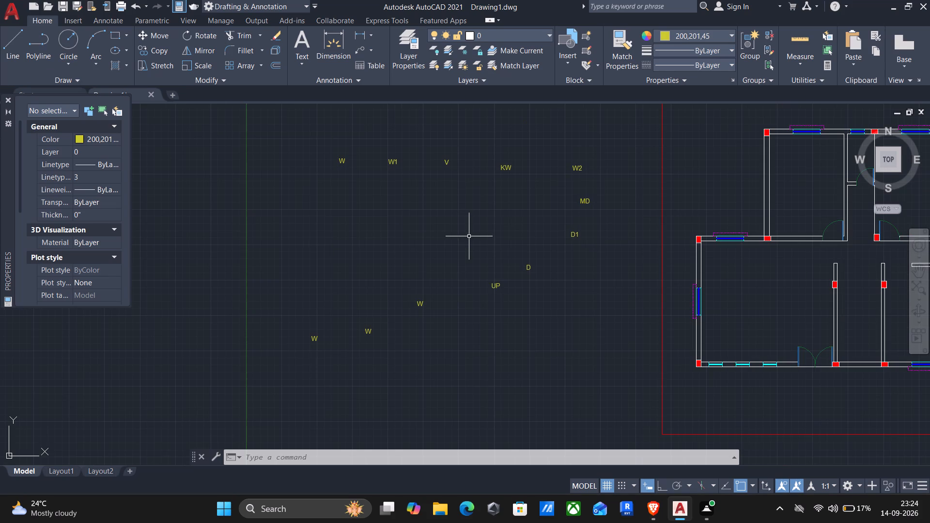
click(341, 161)
text(CO)
key(Return)
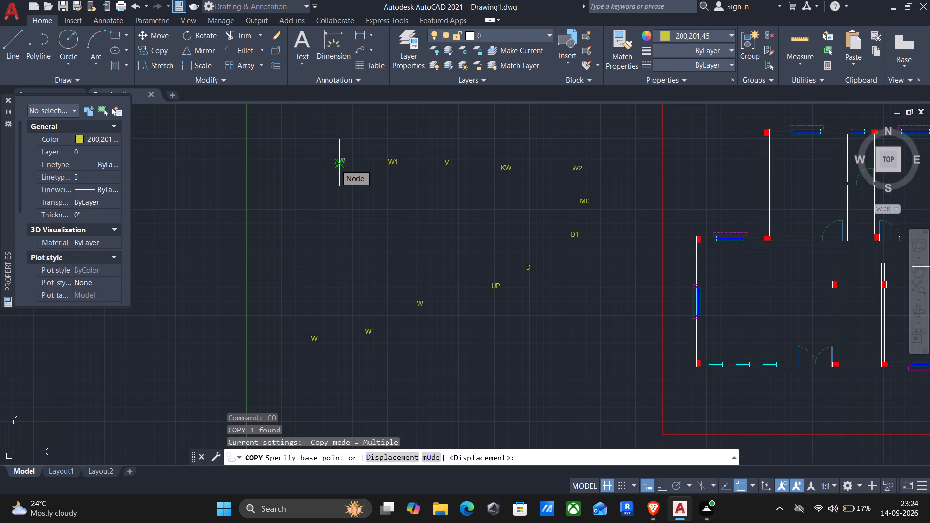
scroll(332, 165, up, 3)
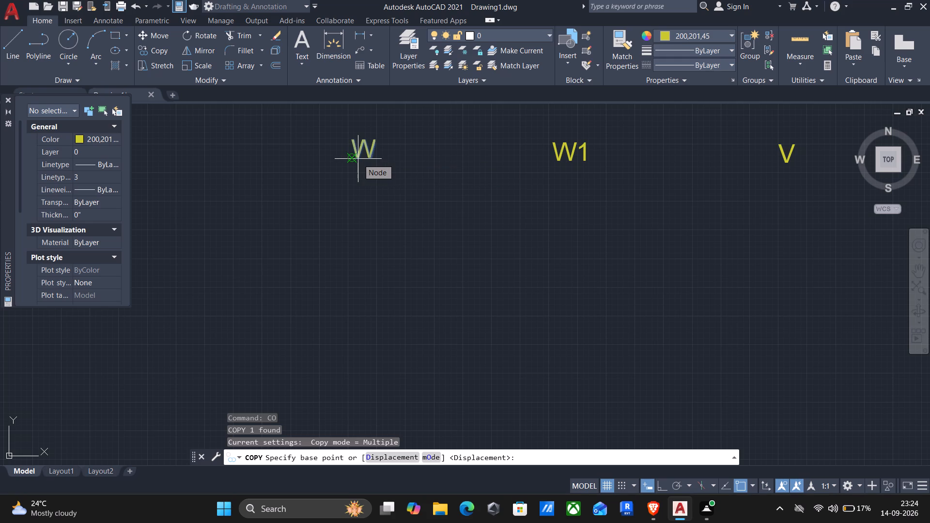
click(358, 159)
scroll(459, 191, down, 3)
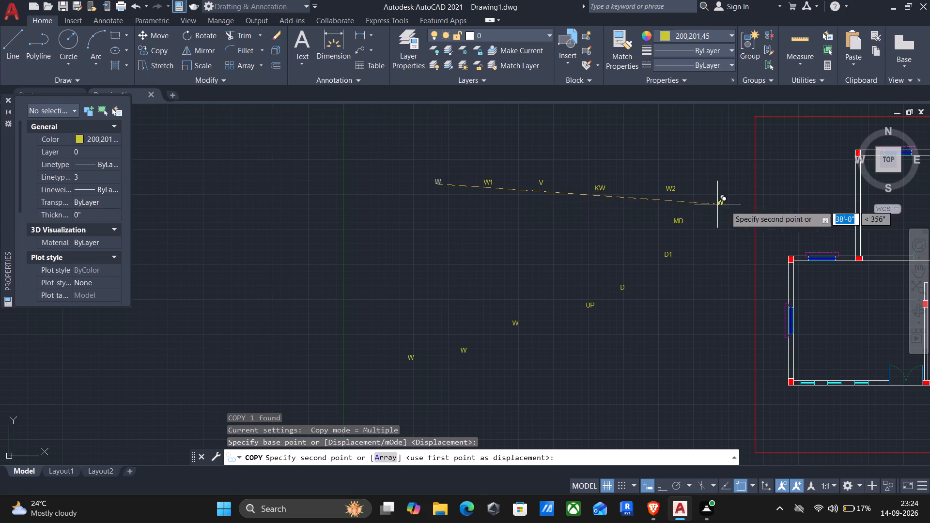
scroll(814, 257, up, 3)
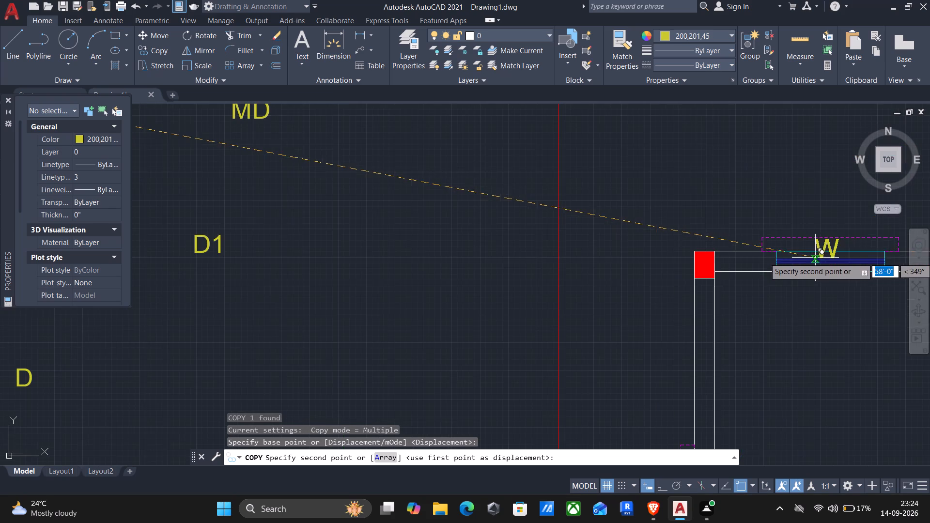
click(816, 231)
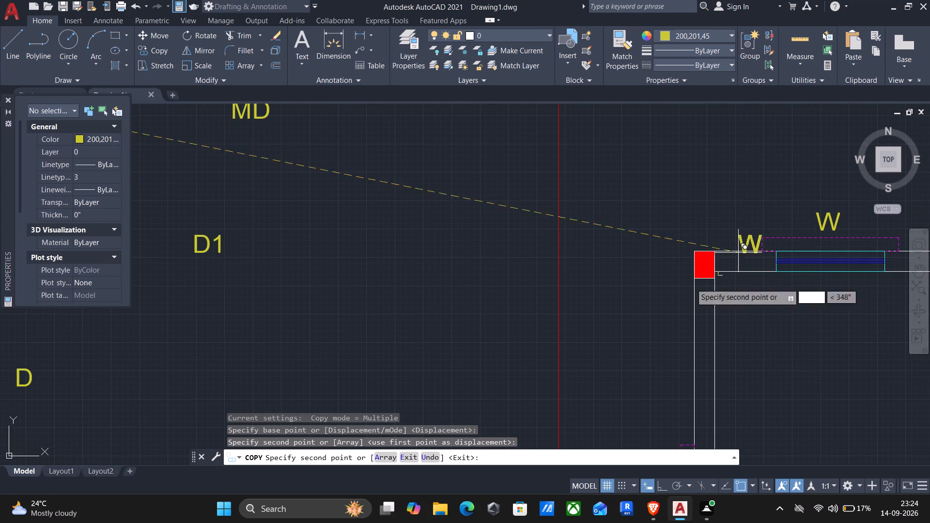
middle_click(559, 354)
scroll(551, 352, down, 3)
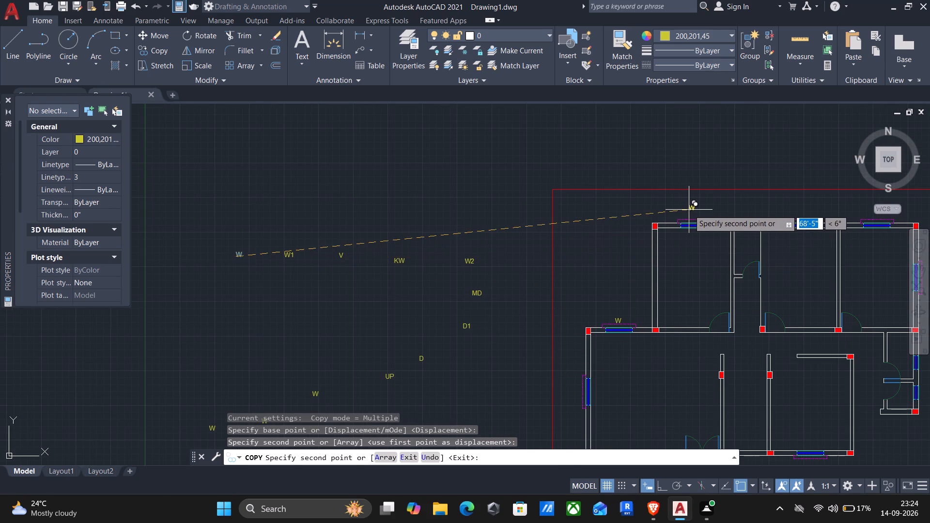
scroll(706, 222, up, 2)
scroll(669, 208, up, 2)
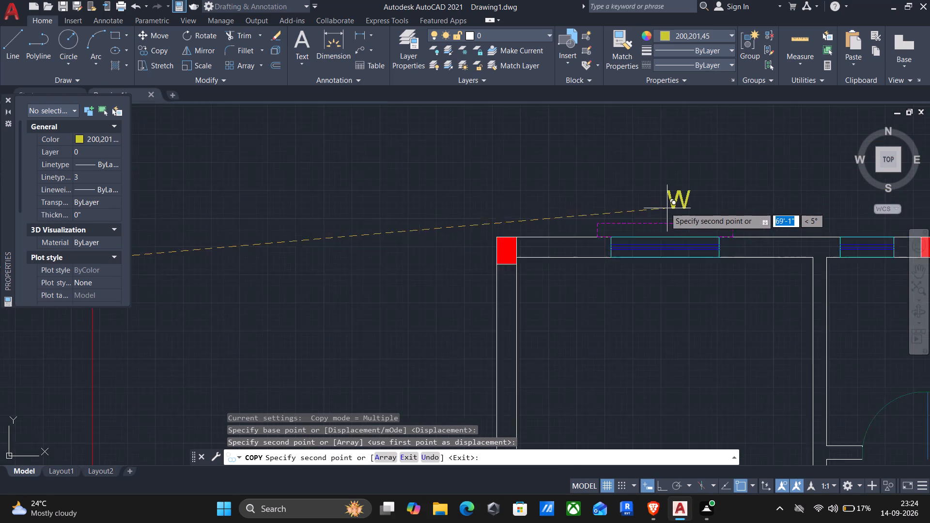
click(643, 224)
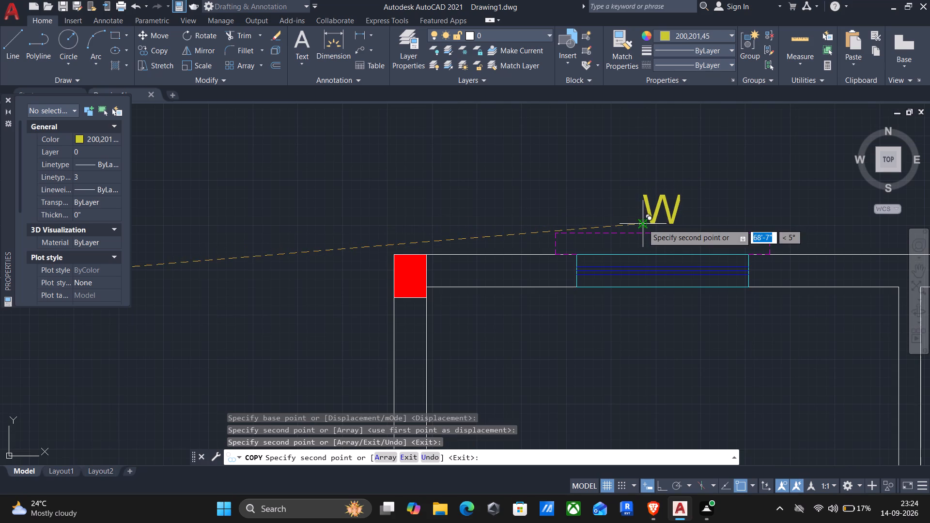
Place further copies of the W label above the two remaining windows with magenta dashed outlines on the plan's top wall.
scroll(648, 231, down, 3)
scroll(823, 227, up, 2)
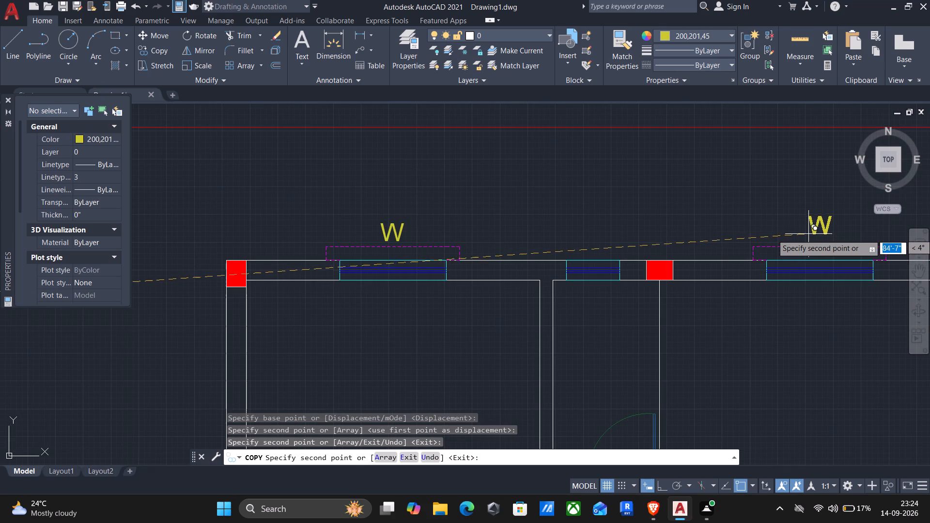
scroll(809, 241, up, 2)
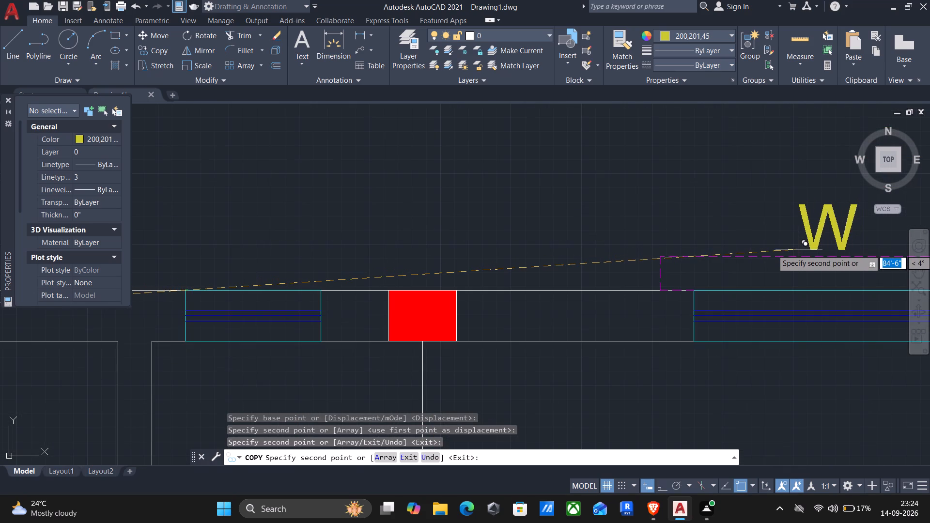
click(792, 249)
scroll(762, 265, down, 2)
scroll(772, 316, down, 1)
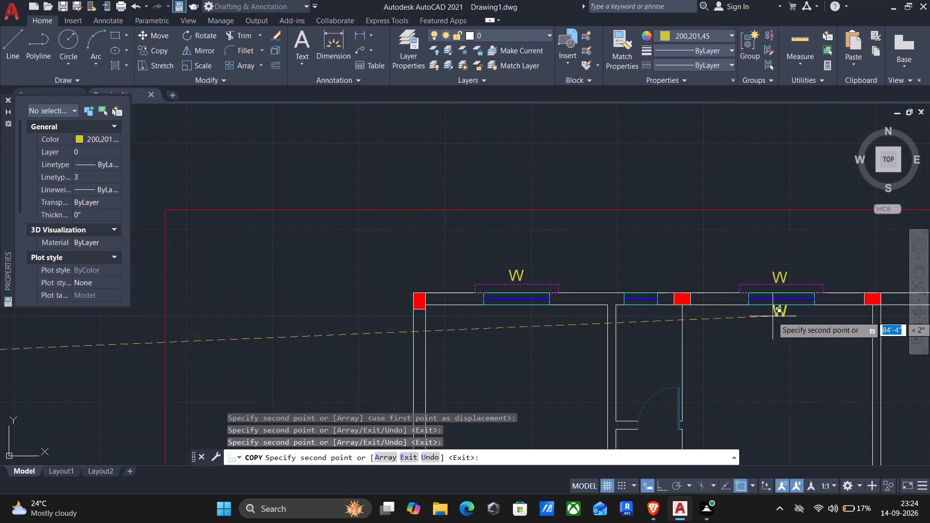
middle_drag(809, 337, 410, 357)
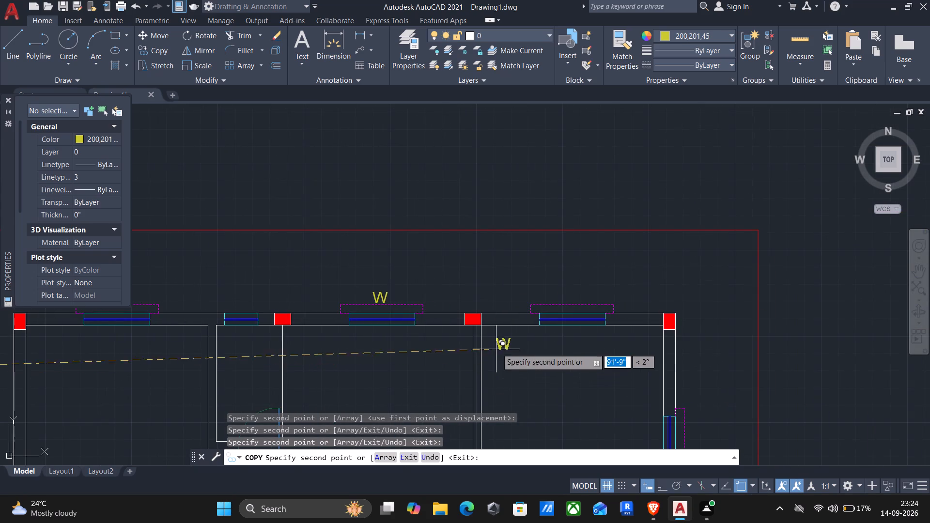
scroll(577, 294, up, 3)
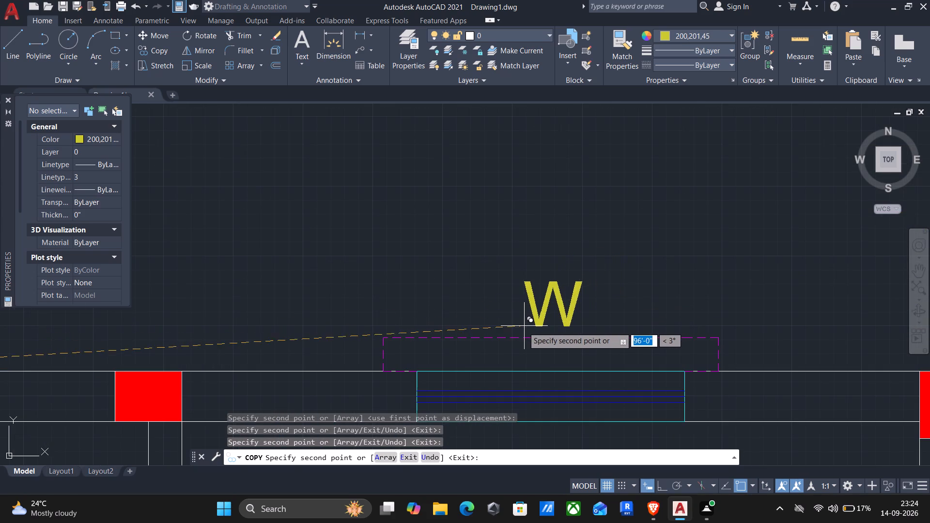
click(527, 331)
scroll(529, 338, down, 1)
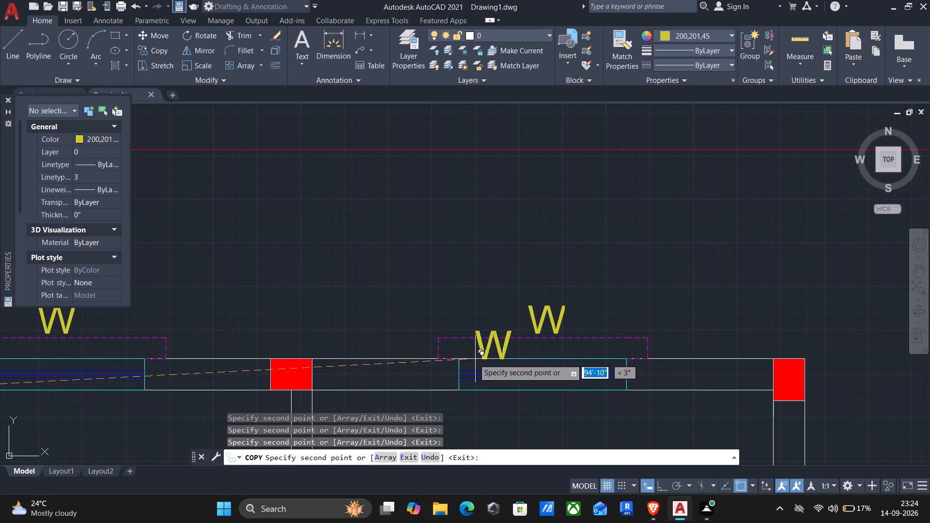
scroll(350, 328, down, 2)
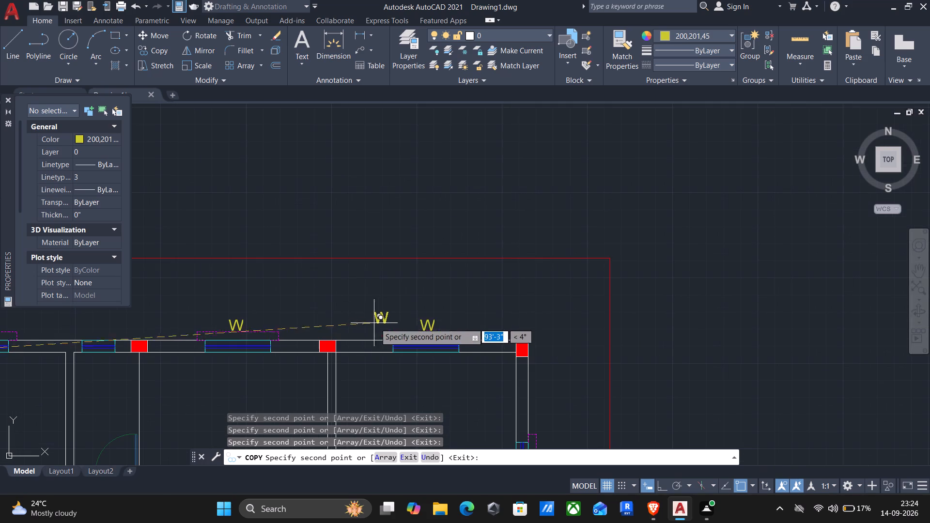
key(Escape)
Copy the W1 label to just outside the window in the upper-right room's east wall.
scroll(383, 308, down, 1)
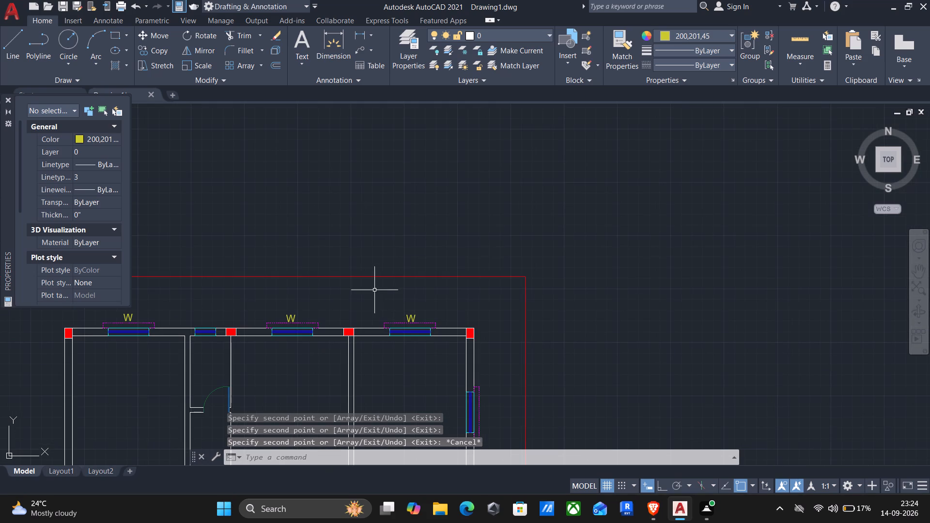
middle_drag(374, 290, 672, 216)
scroll(621, 231, down, 2)
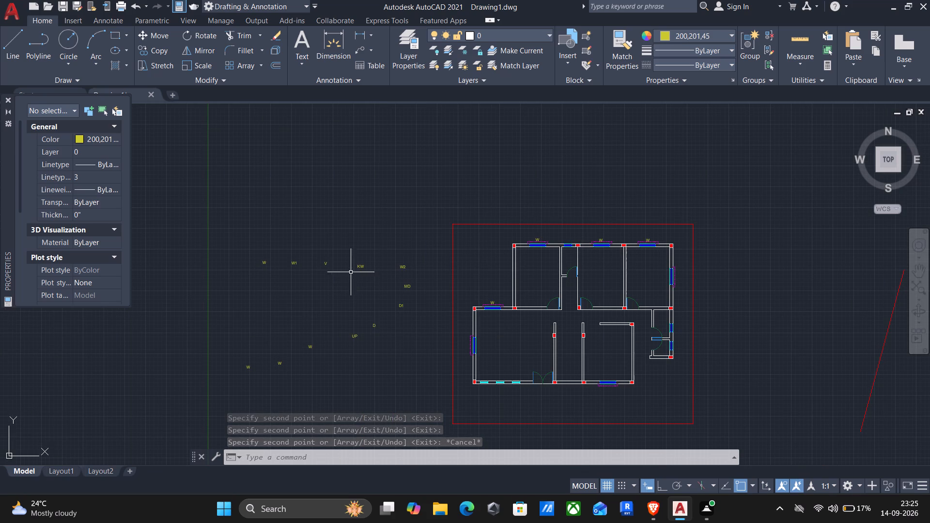
scroll(303, 262, up, 2)
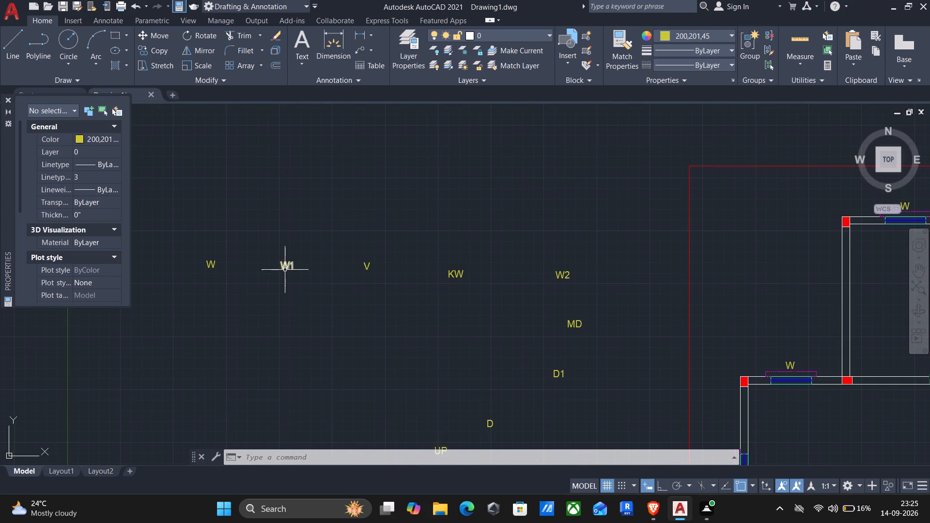
click(285, 270)
text(co)
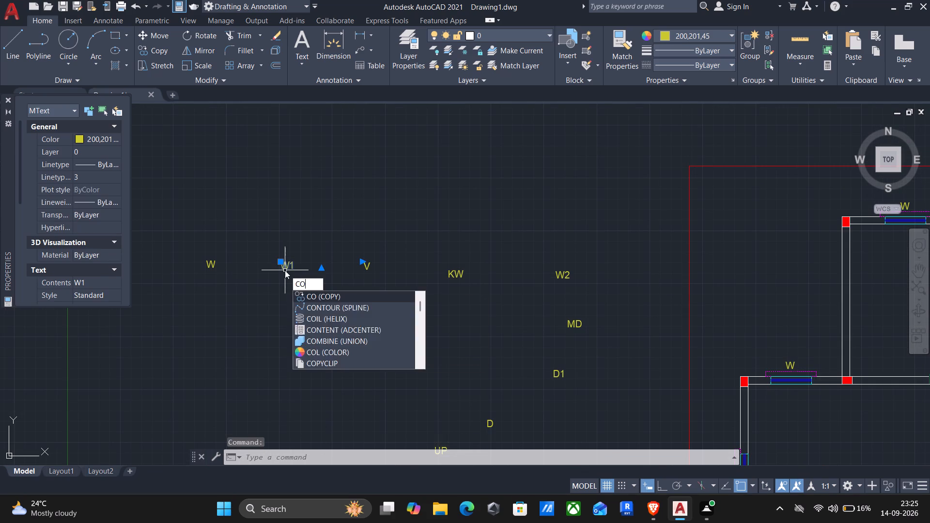
key(Return)
click(283, 272)
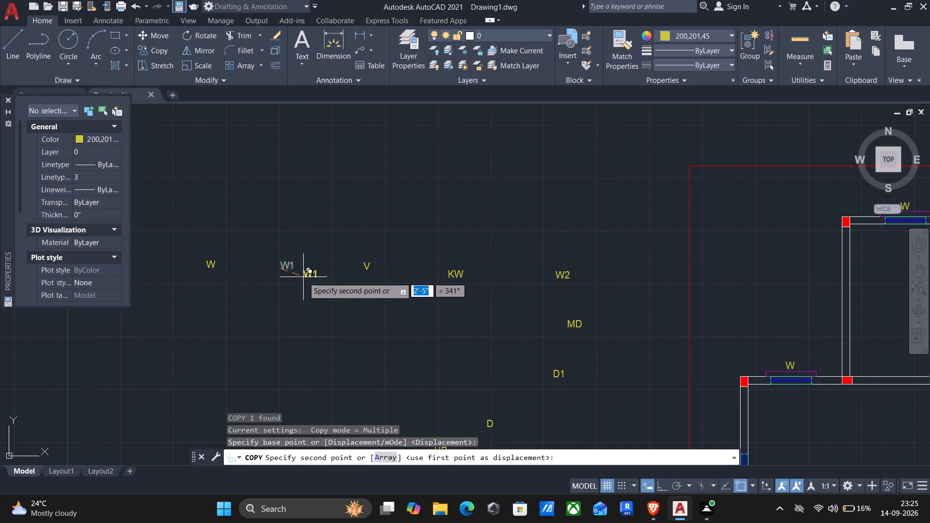
scroll(436, 299, down, 1)
middle_drag(663, 292, 649, 295)
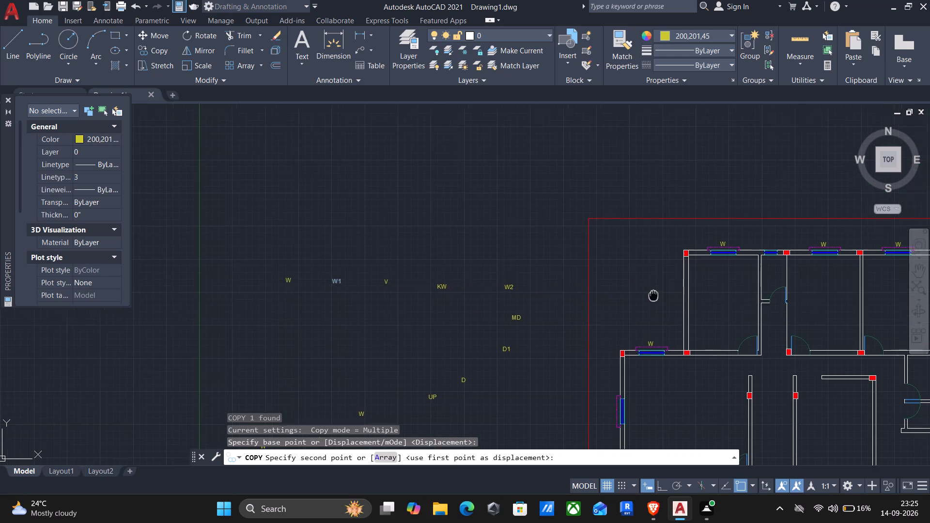
middle_drag(649, 295, 326, 318)
scroll(617, 334, up, 3)
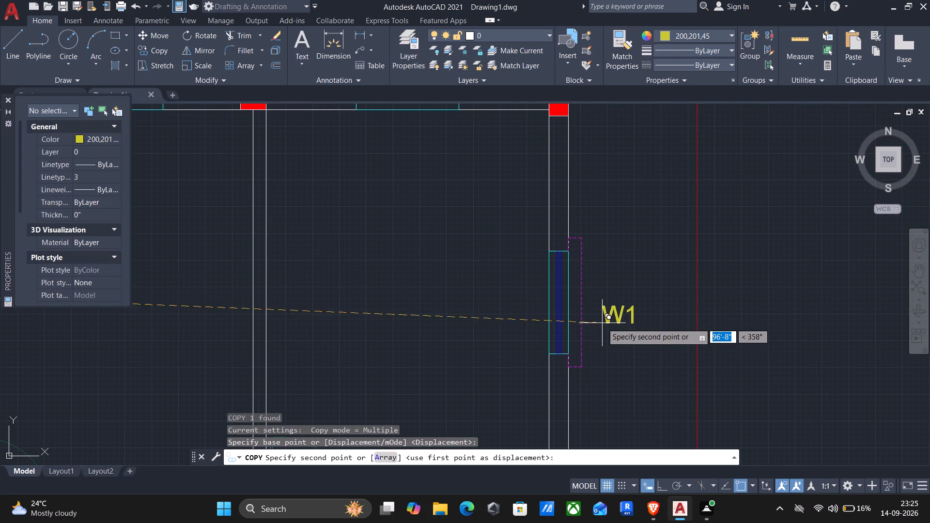
click(589, 303)
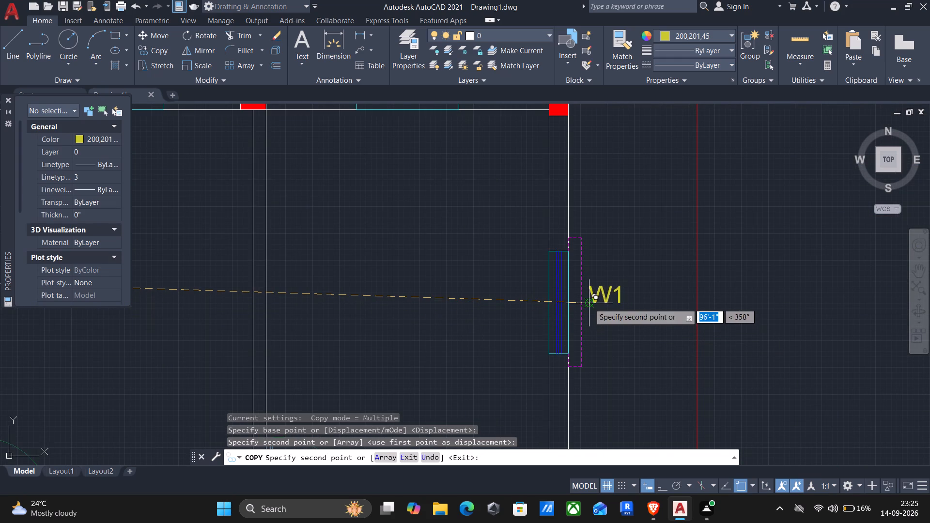
Place another copy of the W1 label just outside the west wall of the upper-left room.
scroll(552, 321, down, 1)
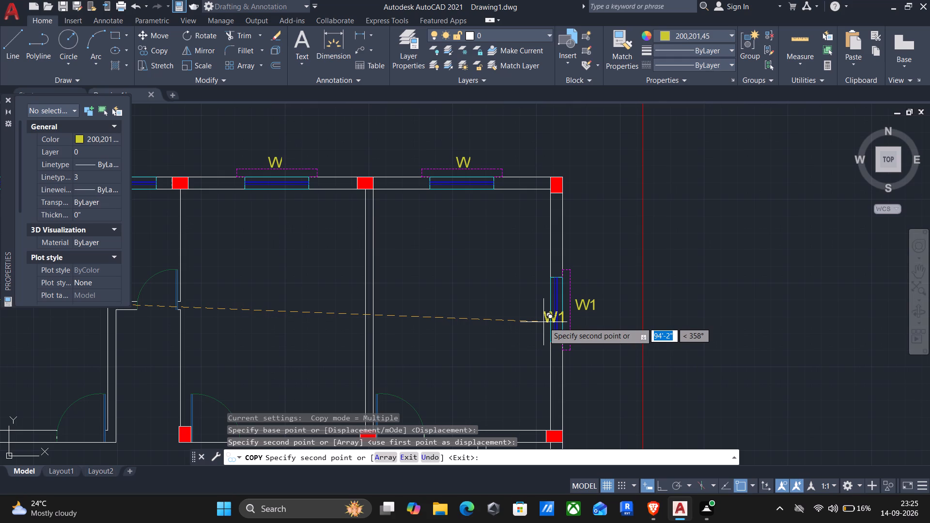
scroll(425, 313, down, 1)
middle_drag(418, 342, 663, 292)
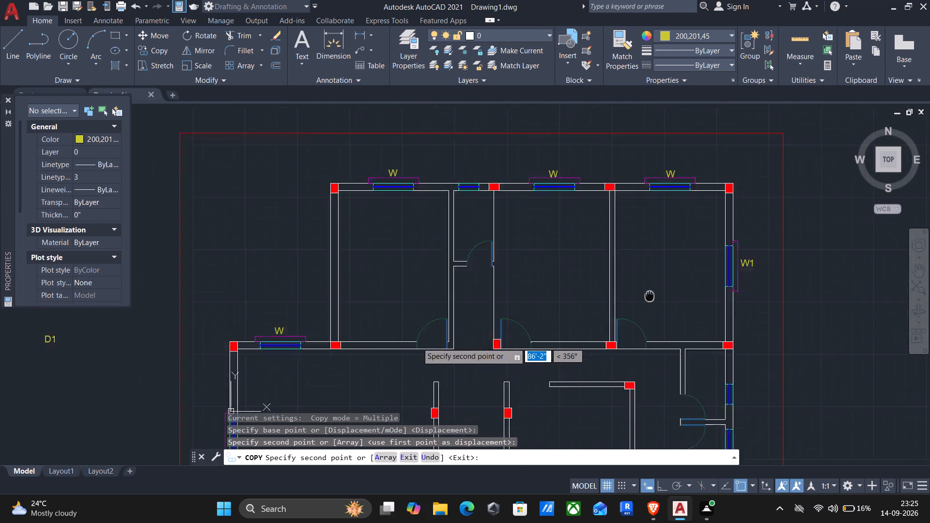
middle_drag(663, 292, 841, 268)
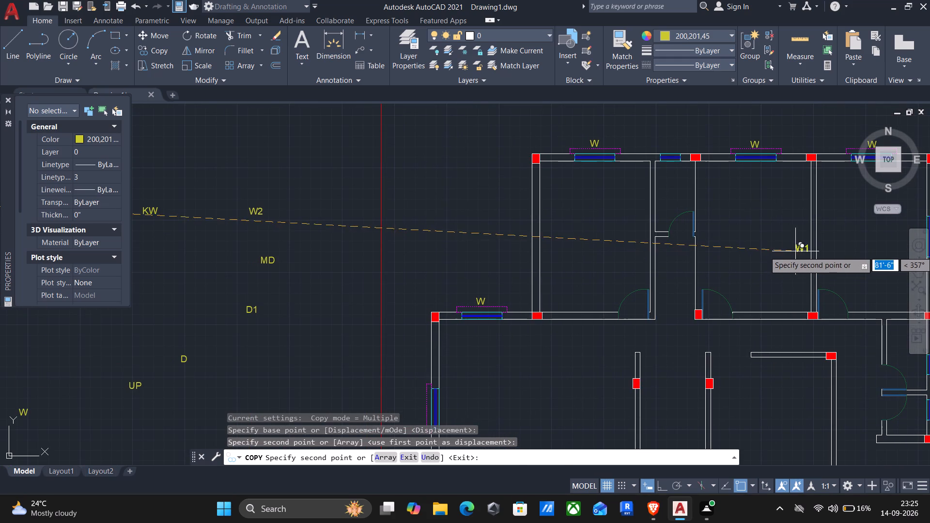
scroll(518, 245, up, 1)
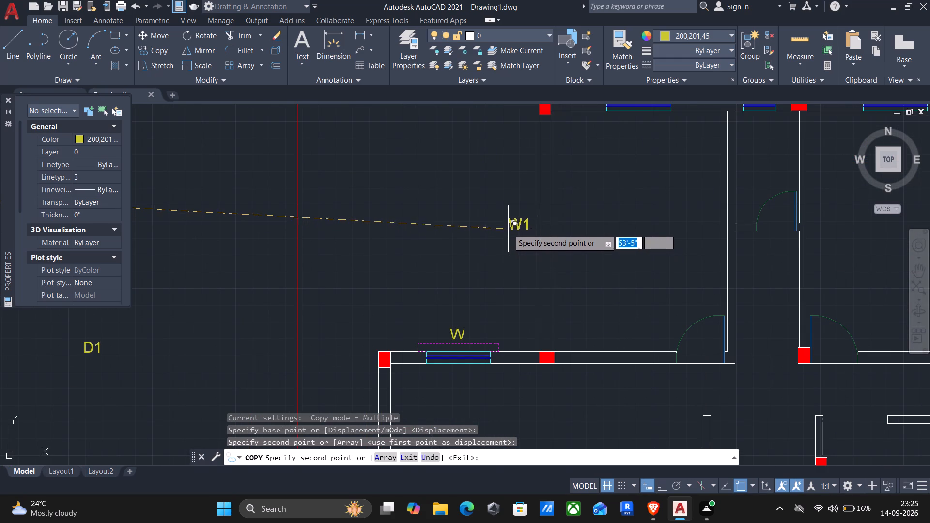
click(508, 231)
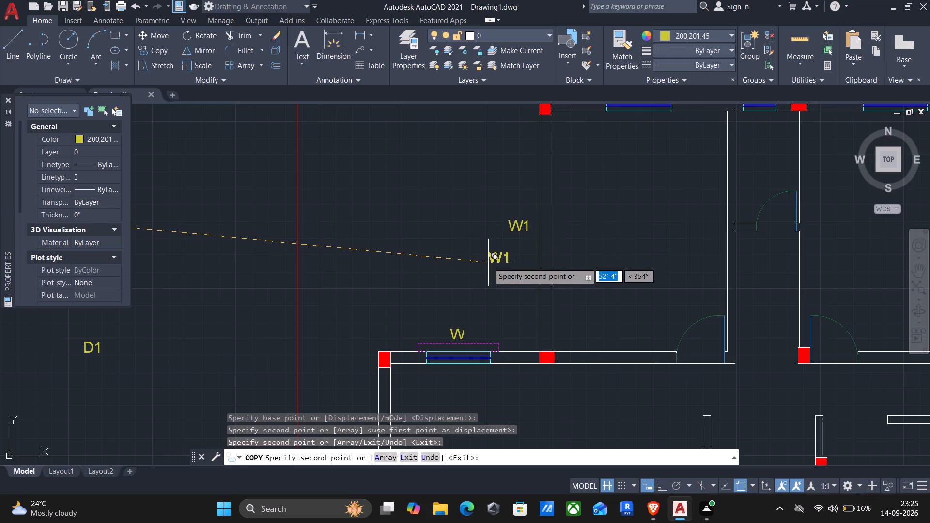
key(Escape)
Copy the KW label to just below the window with the magenta dashed outline on the plan's bottom wall.
scroll(392, 257, down, 1)
middle_drag(366, 269, 414, 268)
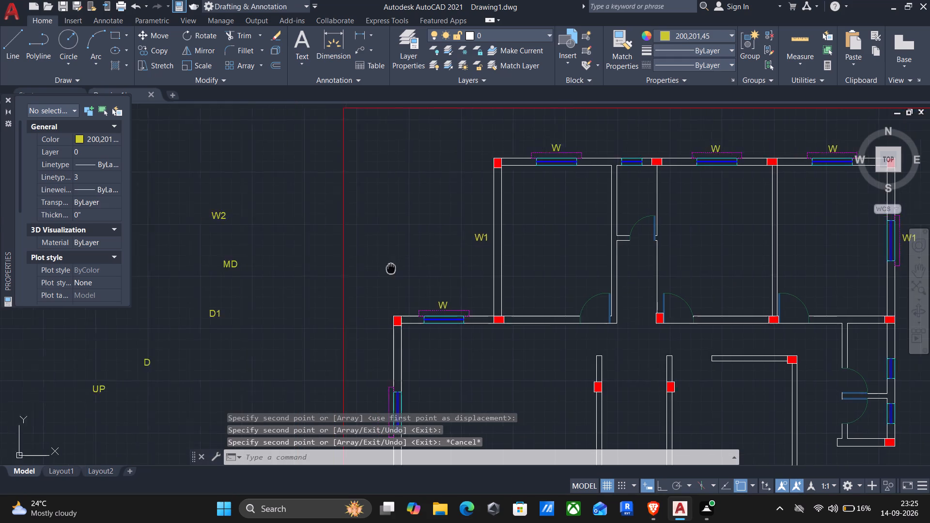
middle_drag(414, 268, 552, 265)
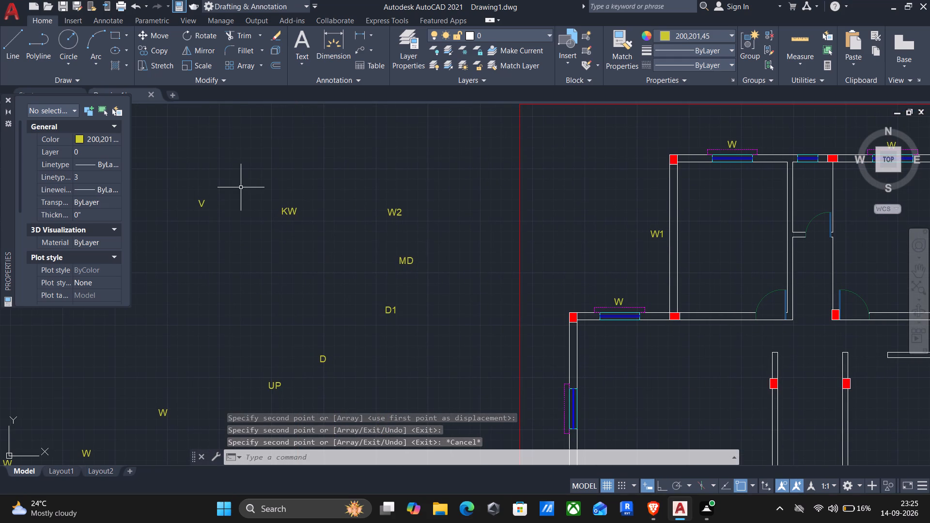
click(242, 191)
click(326, 225)
text(co)
key(Return)
click(286, 217)
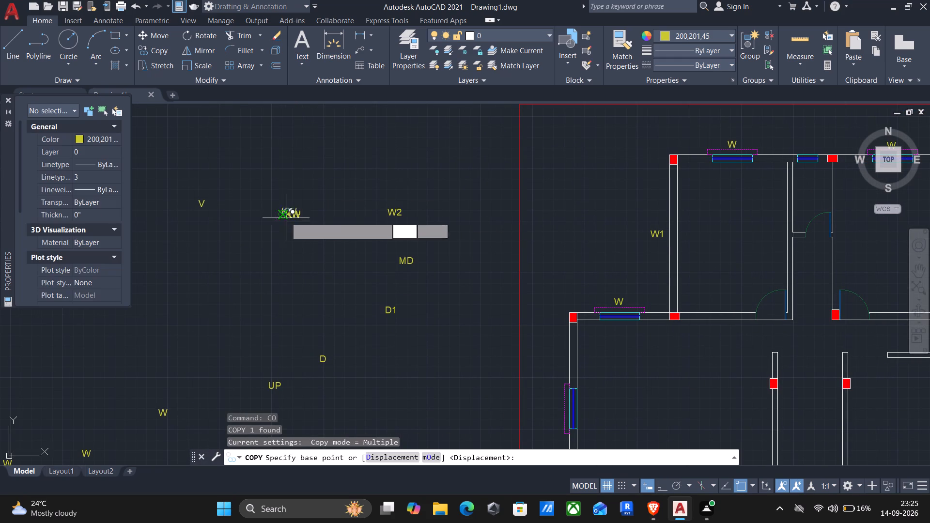
scroll(338, 265, down, 2)
scroll(563, 370, up, 3)
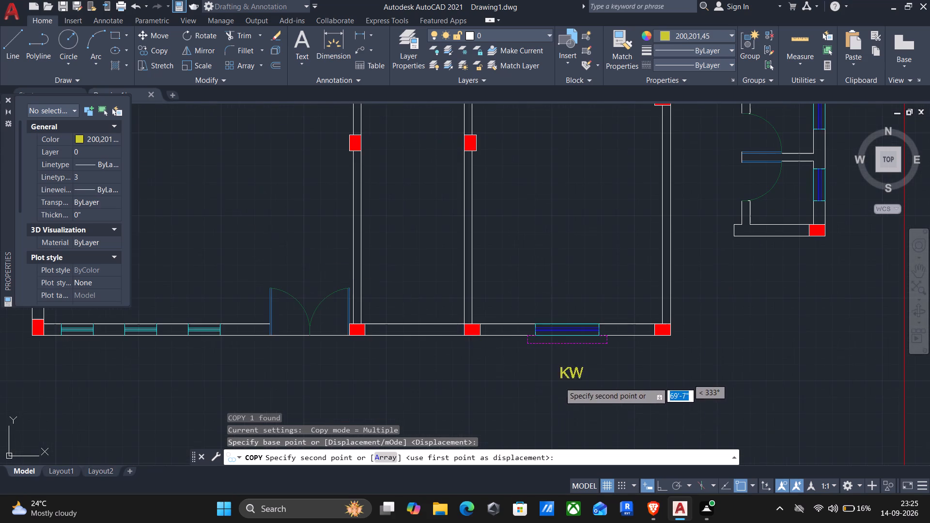
scroll(565, 364, up, 1)
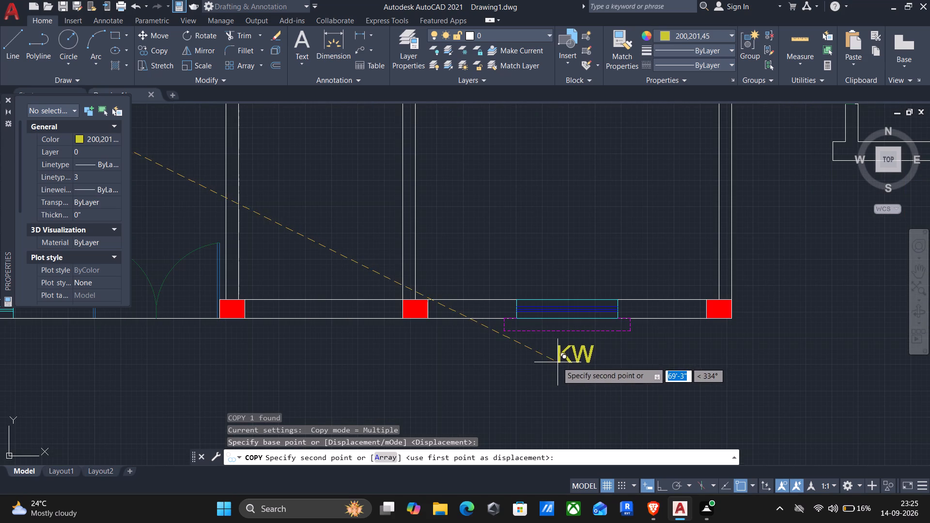
click(556, 357)
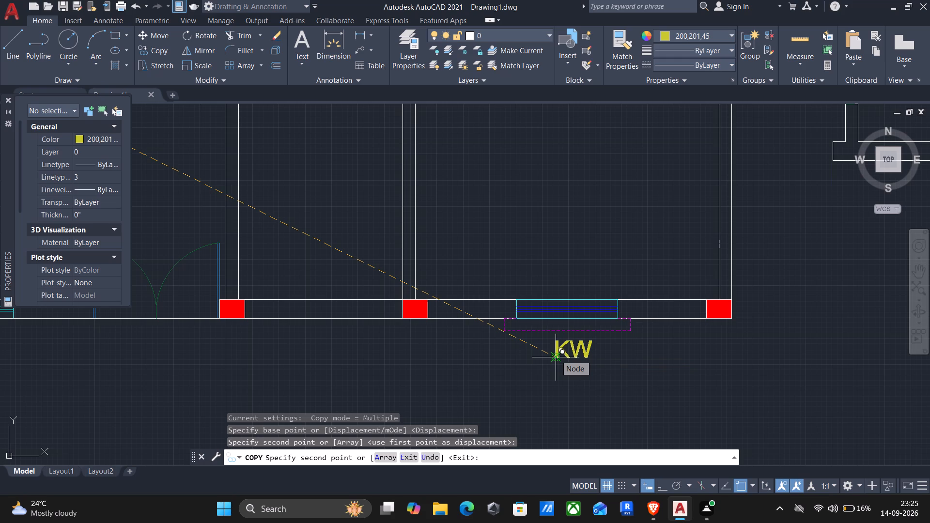
Copy the W2 label to just outside the window with the magenta dashed outline in the lower-left room's west wall.
key(Escape)
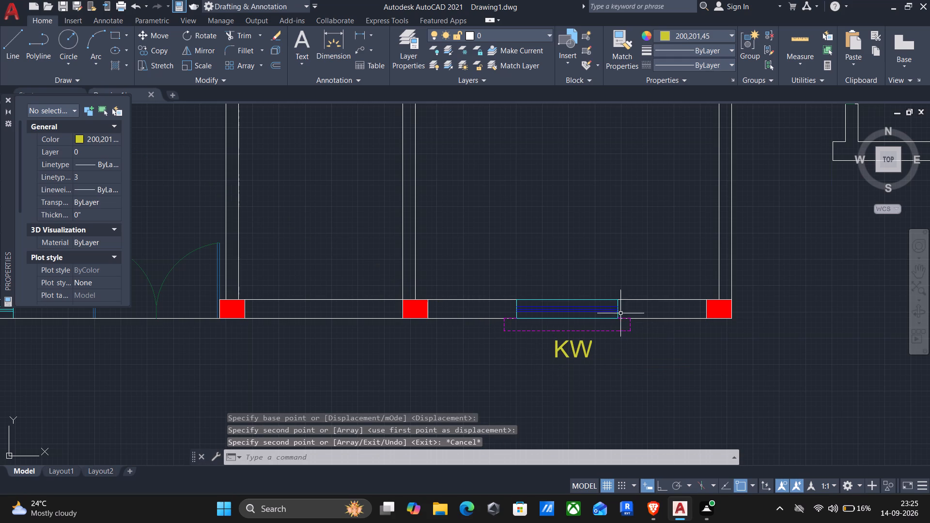
scroll(604, 314, down, 2)
middle_drag(450, 313, 766, 326)
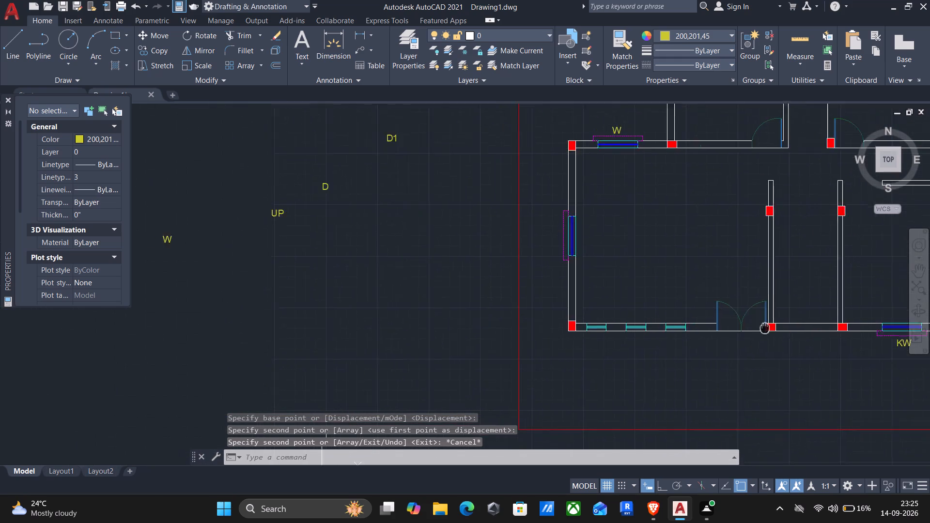
middle_drag(766, 326, 788, 324)
middle_drag(275, 232, 534, 276)
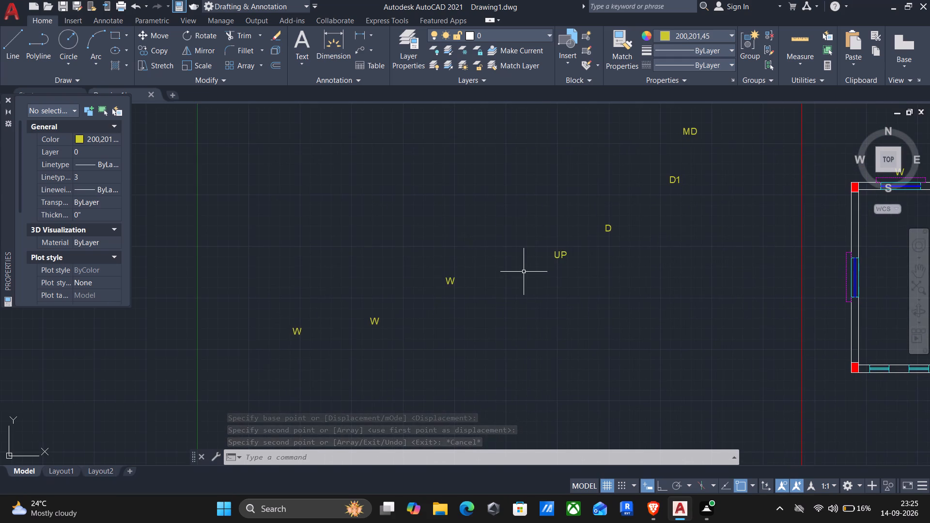
scroll(445, 259, down, 1)
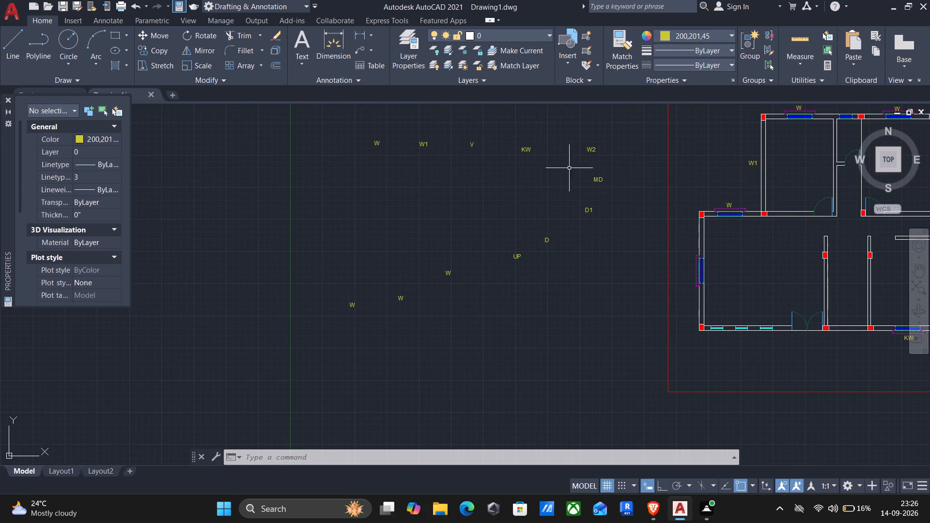
click(593, 150)
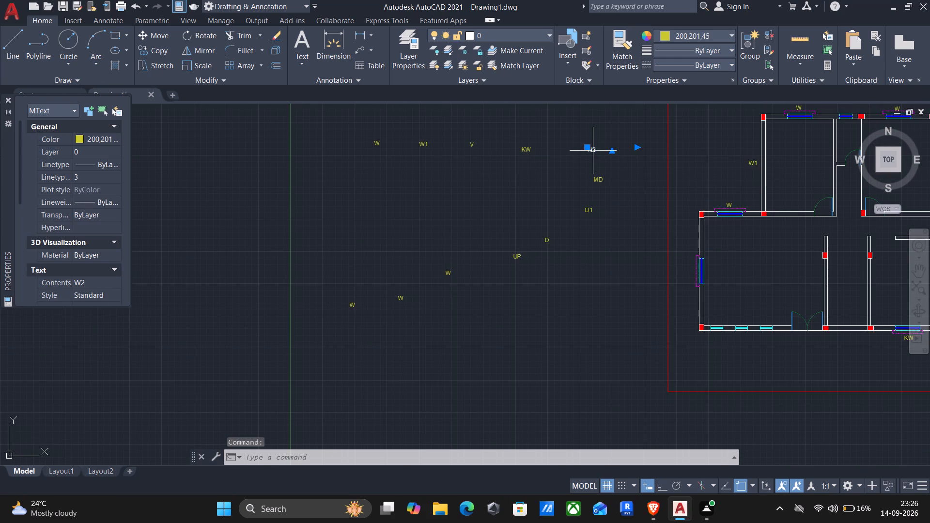
text(co)
key(Return)
scroll(590, 156, up, 2)
click(580, 144)
scroll(673, 289, down, 2)
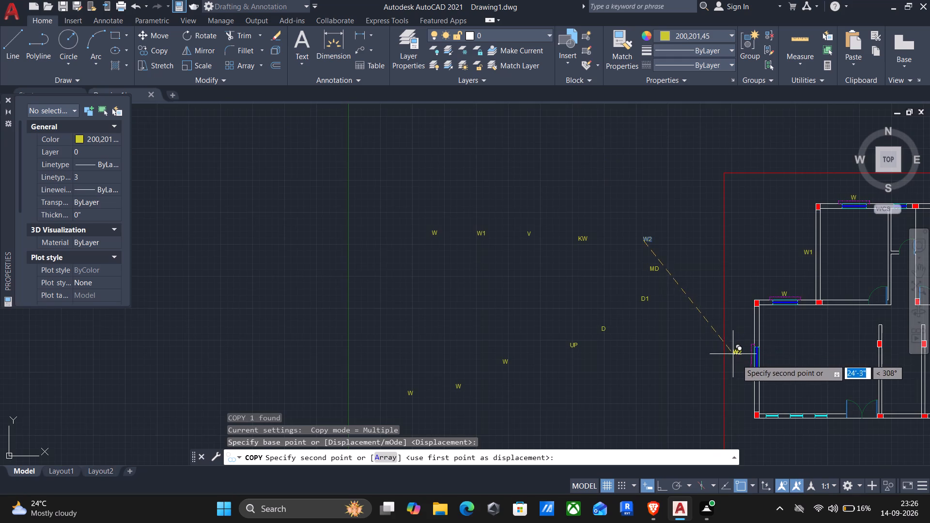
scroll(737, 363, up, 3)
click(737, 352)
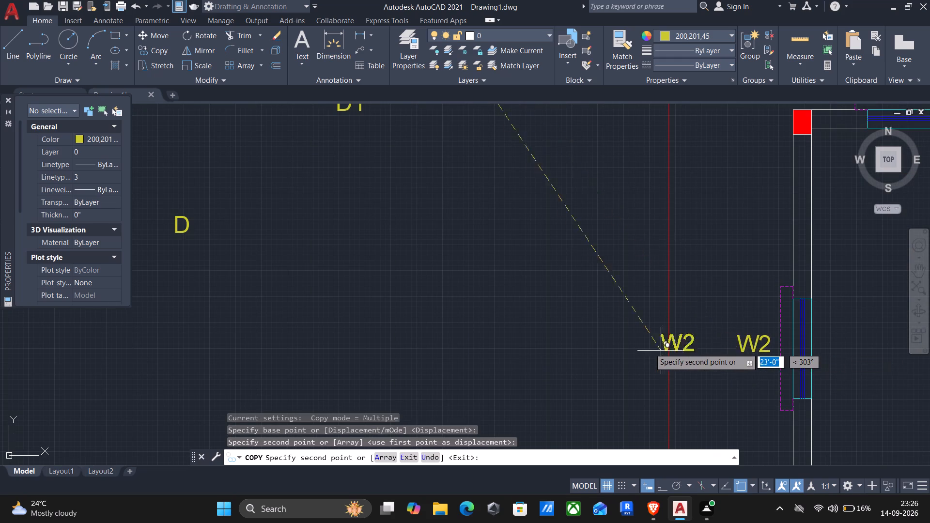
scroll(650, 348, down, 1)
middle_drag(638, 352, 486, 300)
scroll(476, 300, down, 1)
middle_drag(509, 337, 408, 247)
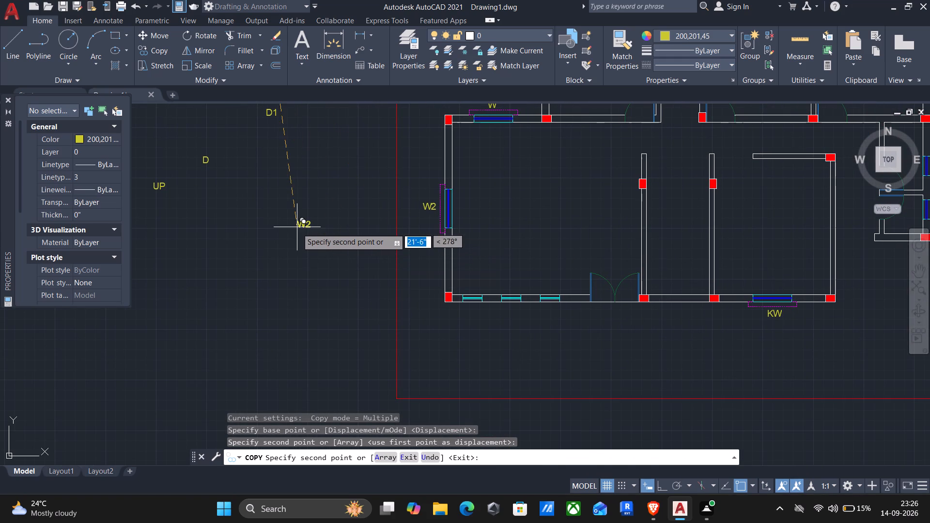
key(Escape)
Copy the V label to just above the small ventilator between the first two W windows on the plan's top wall.
middle_drag(282, 237, 643, 369)
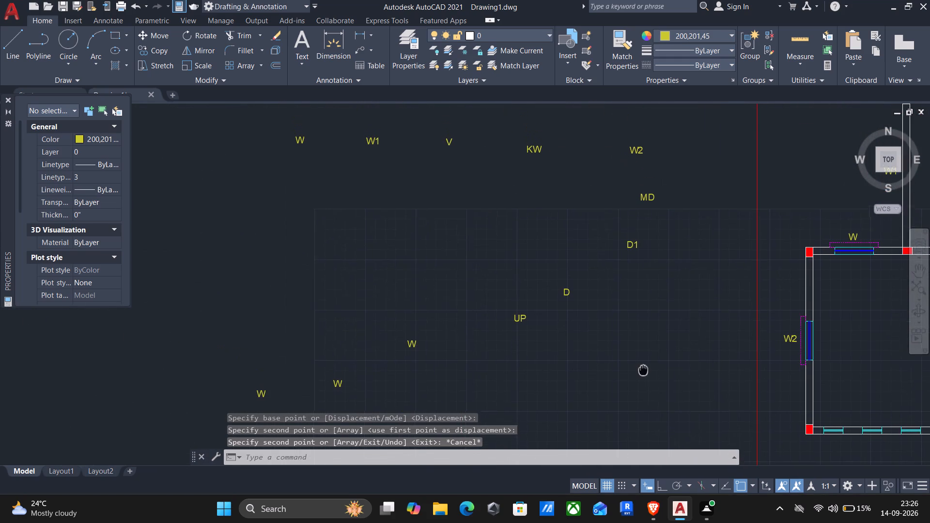
middle_drag(643, 369, 645, 369)
click(446, 138)
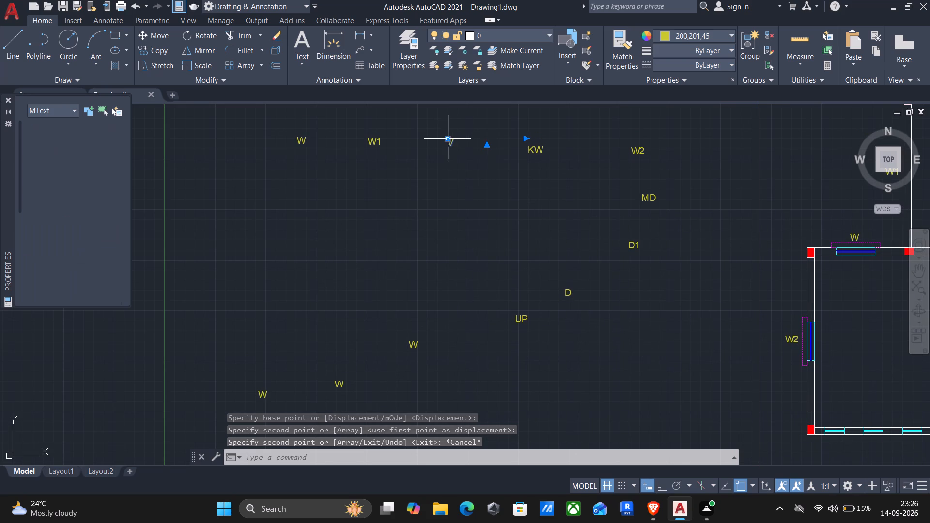
text(co)
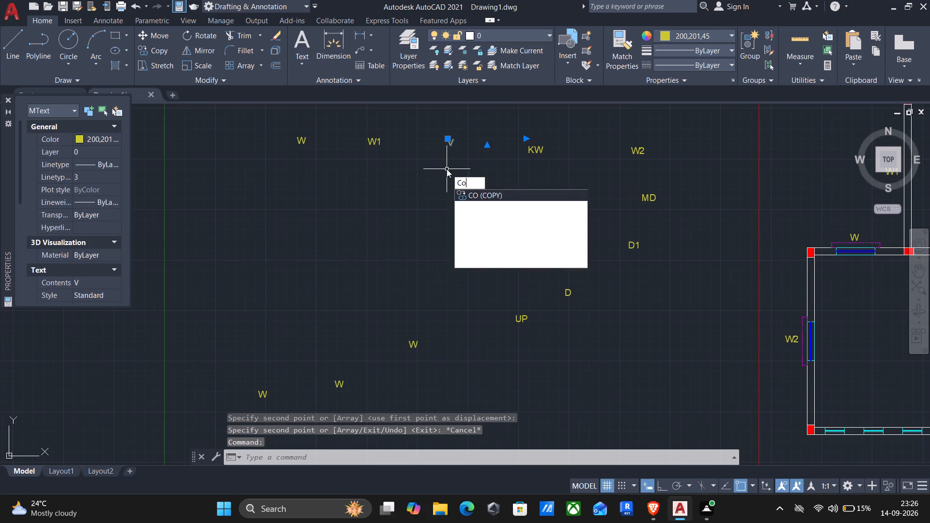
key(Return)
click(448, 144)
scroll(476, 154, down, 3)
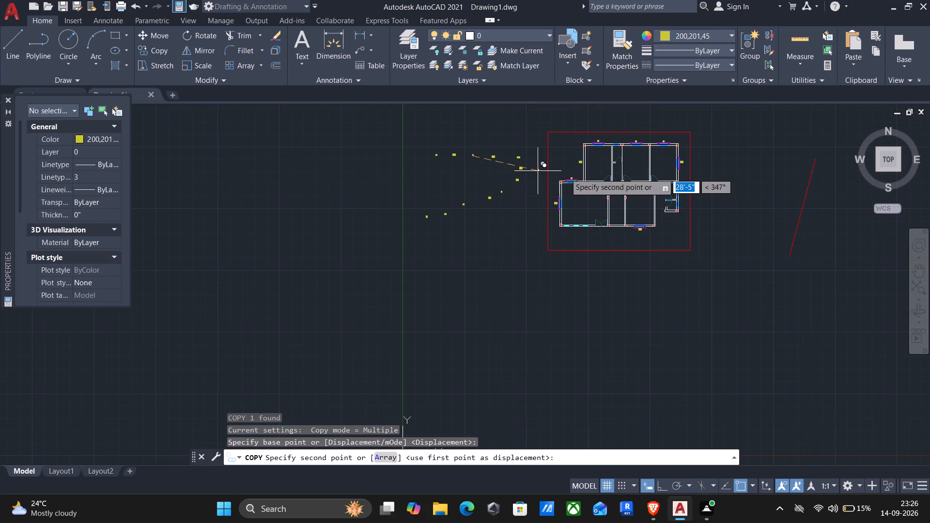
scroll(635, 138, up, 5)
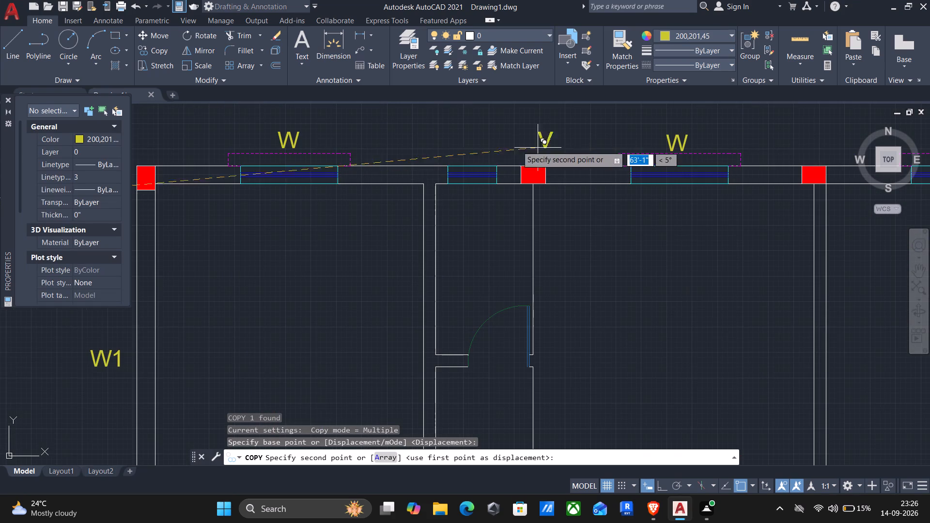
scroll(451, 160, up, 1)
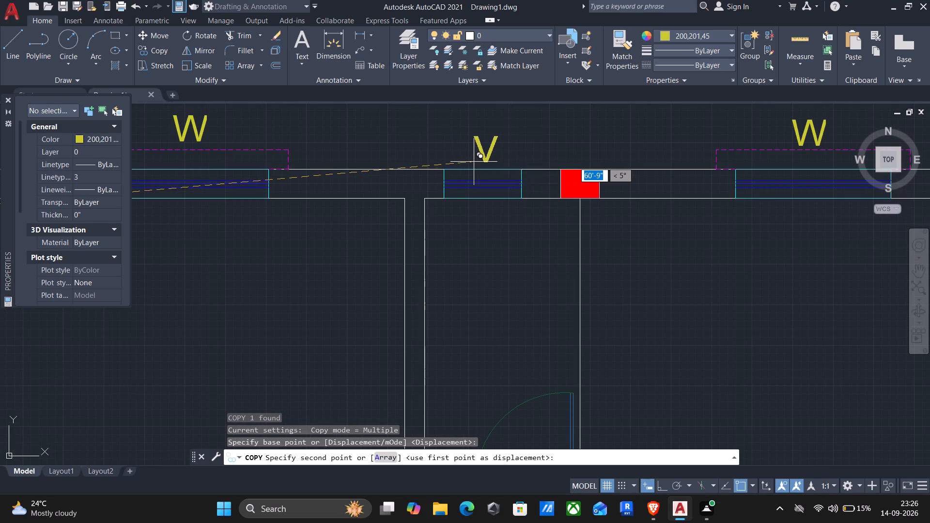
click(474, 162)
Place two more copies of the V label just outside the east-wall ventilators of the two small lower-right rooms.
scroll(480, 177, down, 1)
middle_drag(586, 267, 400, 64)
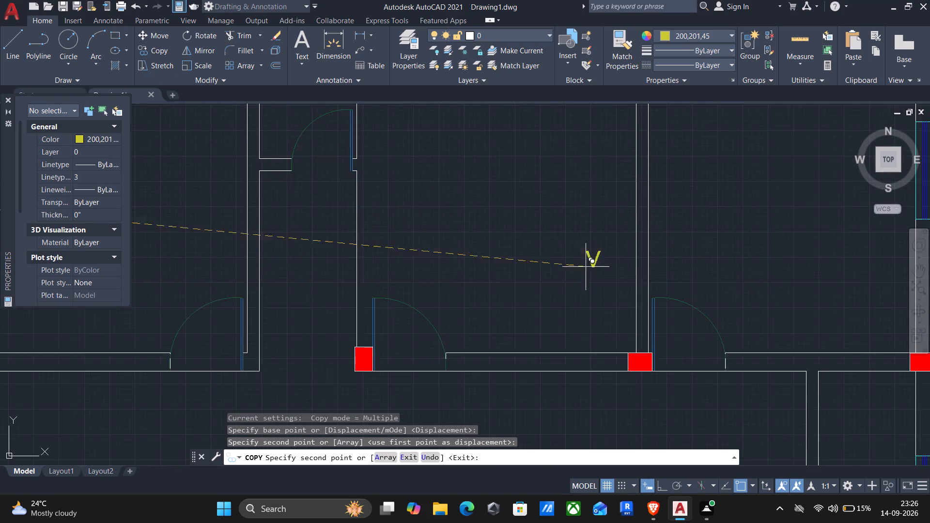
scroll(434, 146, down, 3)
scroll(639, 292, up, 3)
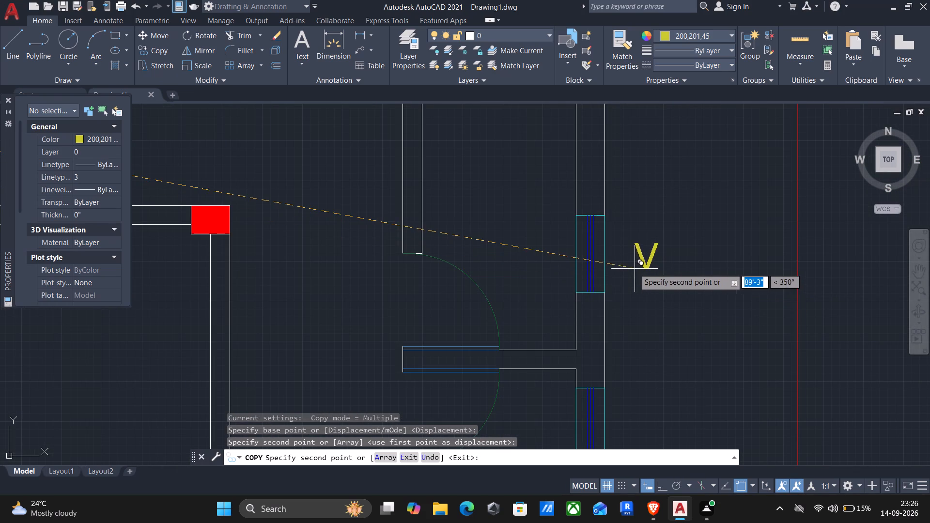
click(619, 265)
scroll(622, 310, down, 2)
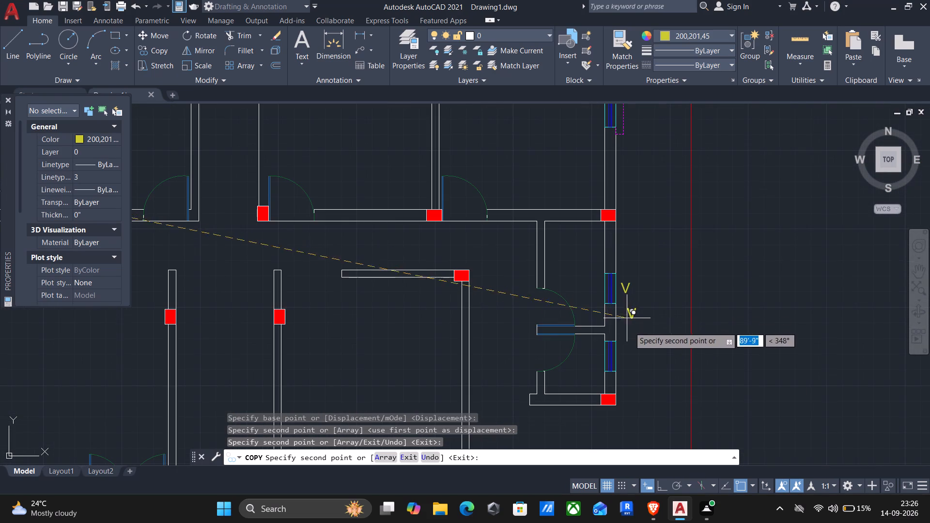
scroll(630, 359, up, 2)
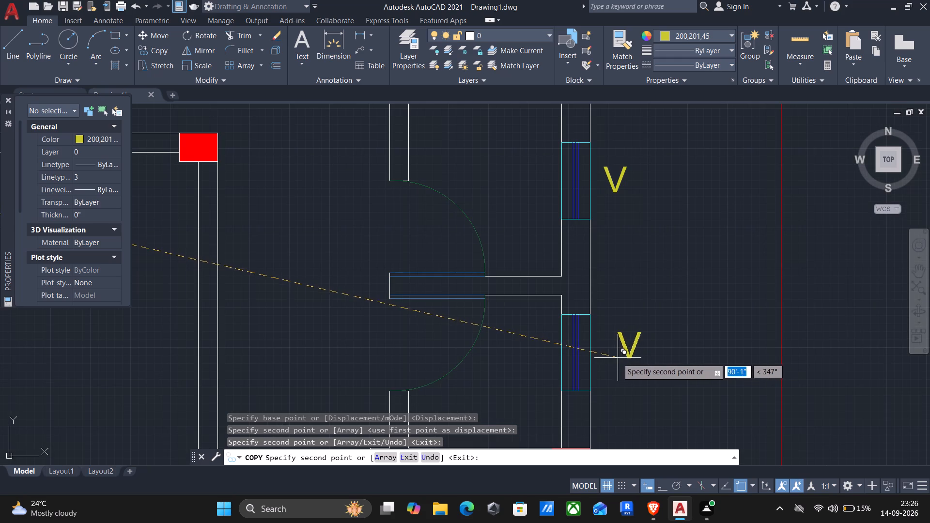
click(600, 361)
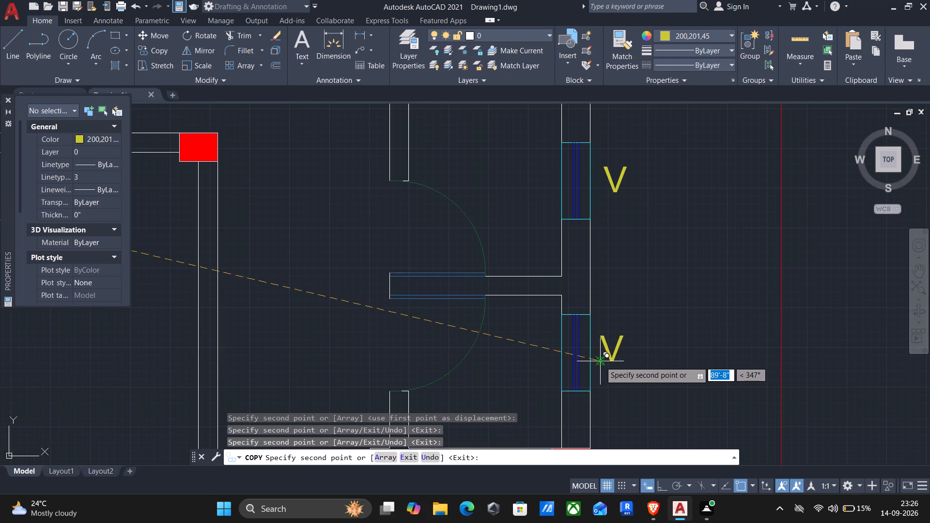
scroll(594, 342, down, 1)
middle_drag(672, 323, 680, 144)
scroll(674, 209, down, 1)
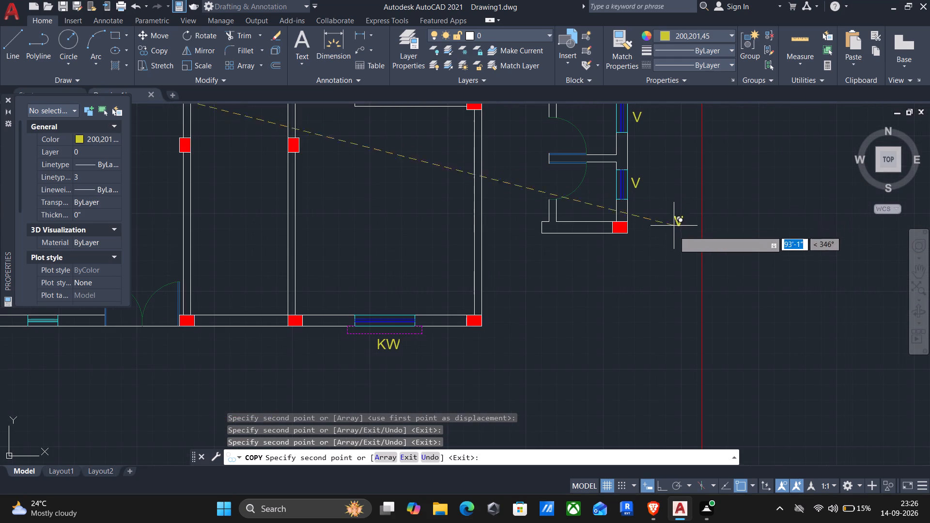
key(Escape)
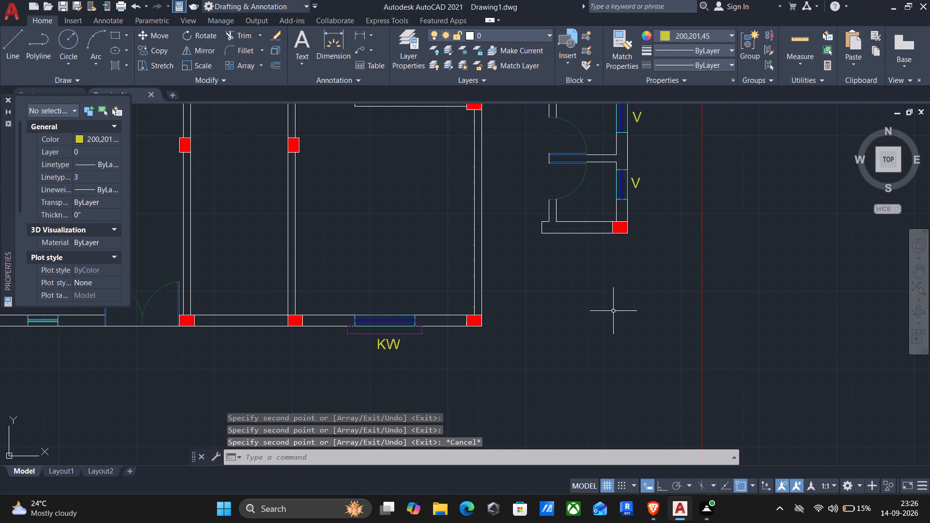
Copy the MD label to just below the double door in the plan's bottom wall.
scroll(613, 314, down, 2)
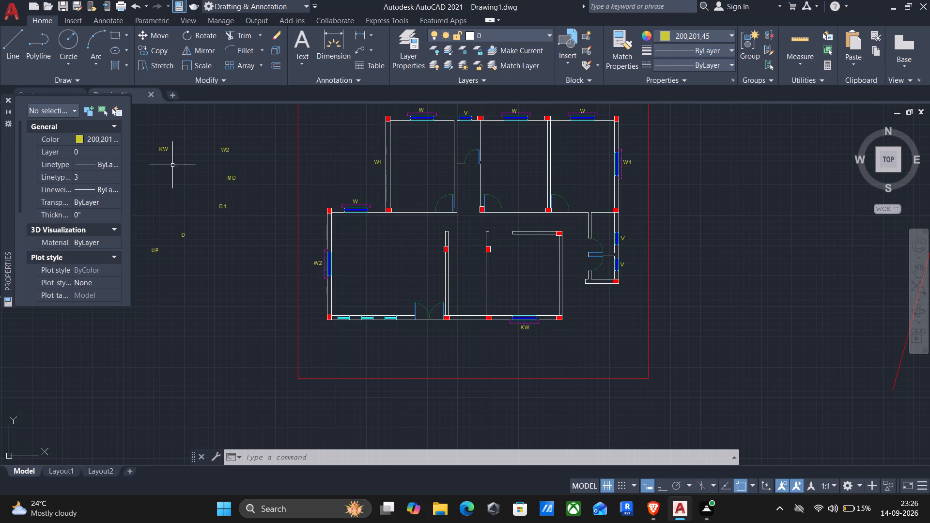
click(241, 189)
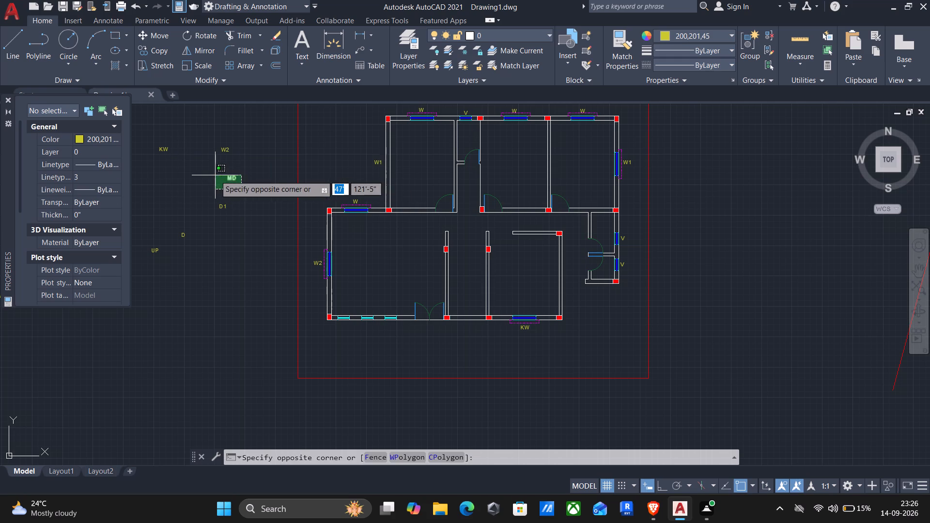
click(215, 175)
text(co)
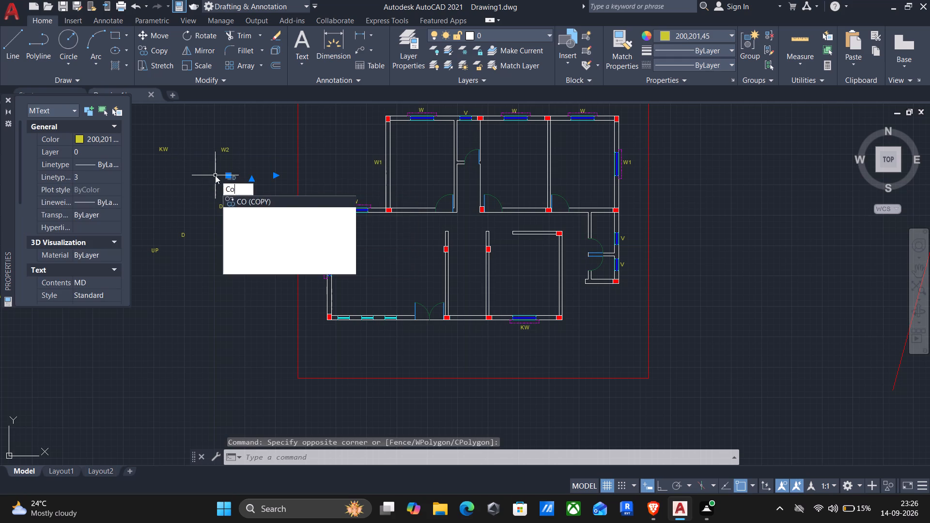
key(Return)
scroll(227, 176, up, 2)
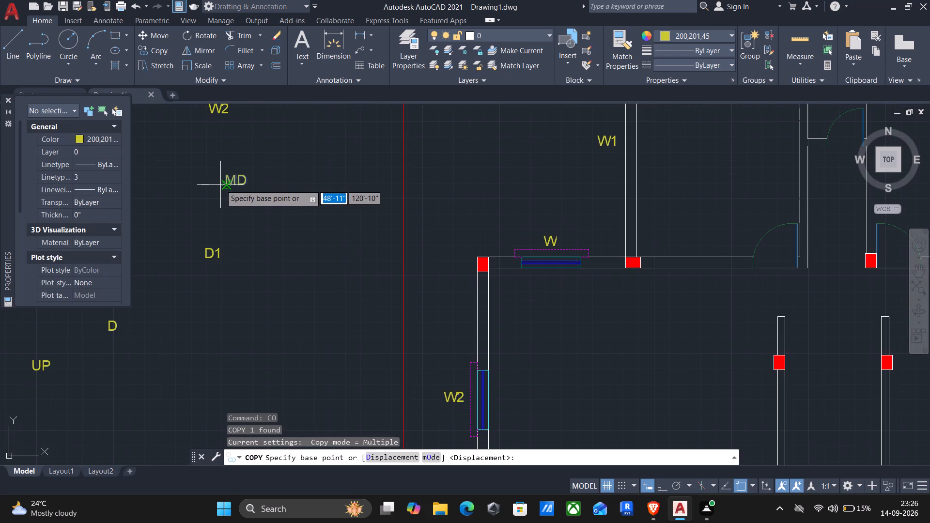
click(223, 182)
scroll(272, 207, down, 2)
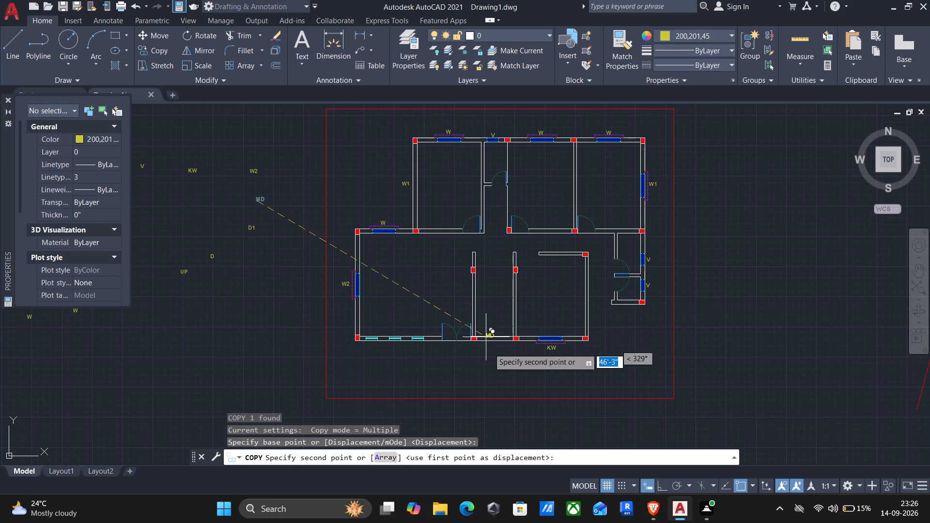
scroll(453, 352, up, 3)
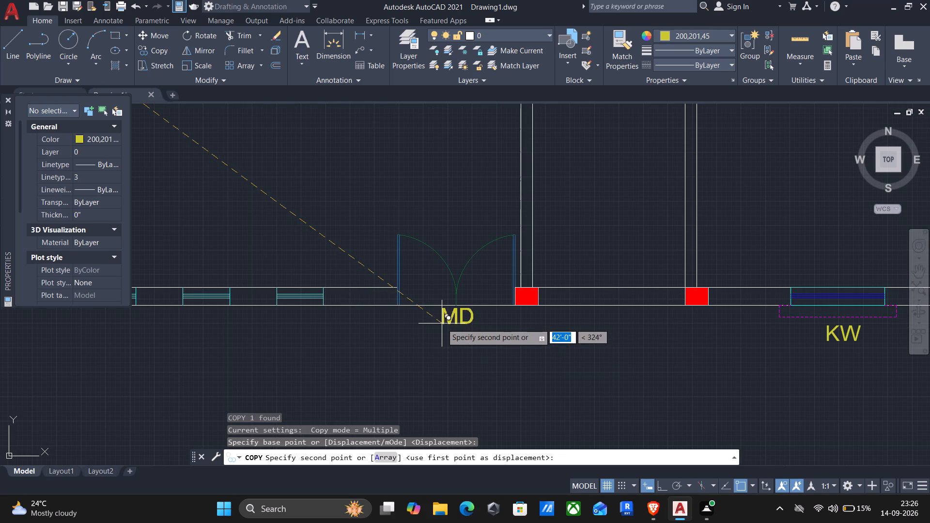
click(442, 323)
scroll(458, 318, down, 2)
key(Escape)
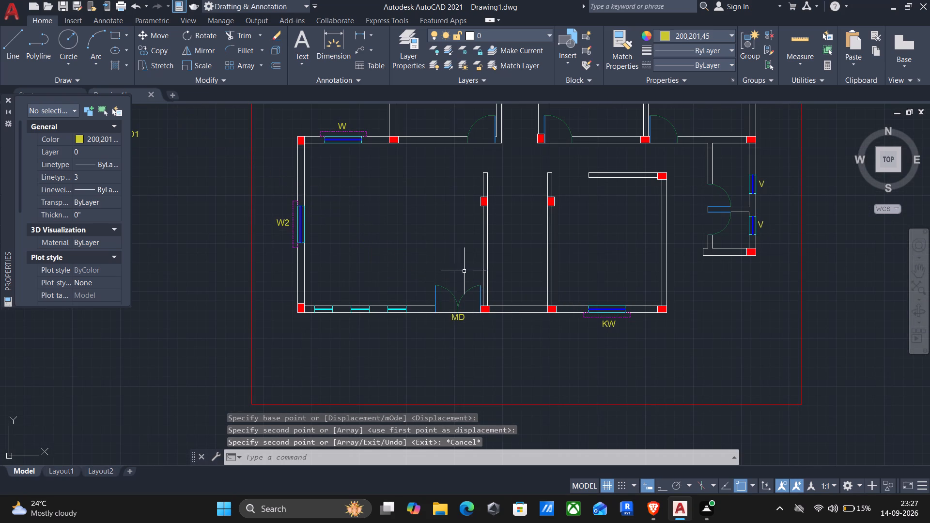
Copy the D label into the door openings of the two small rooms on the plan's east side.
middle_drag(412, 234, 704, 278)
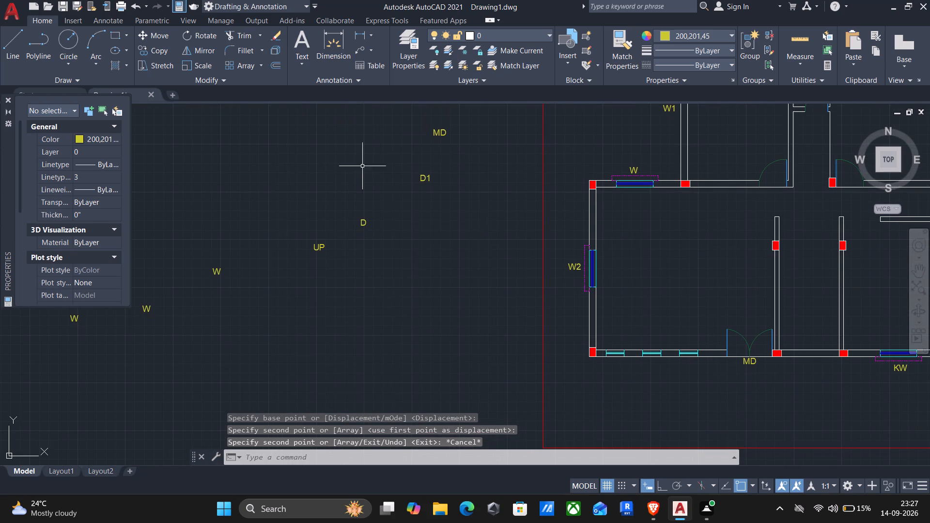
click(380, 234)
click(346, 197)
text(co)
key(Return)
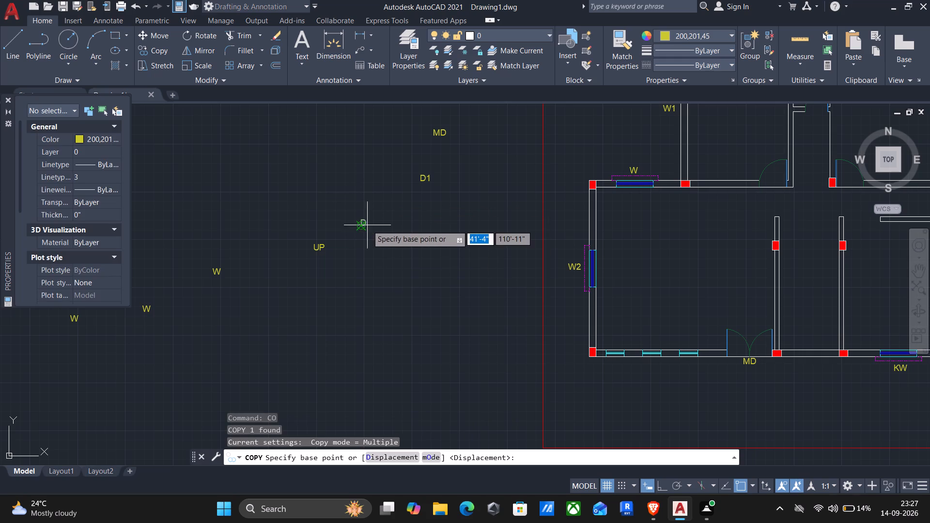
click(360, 231)
scroll(361, 233, down, 2)
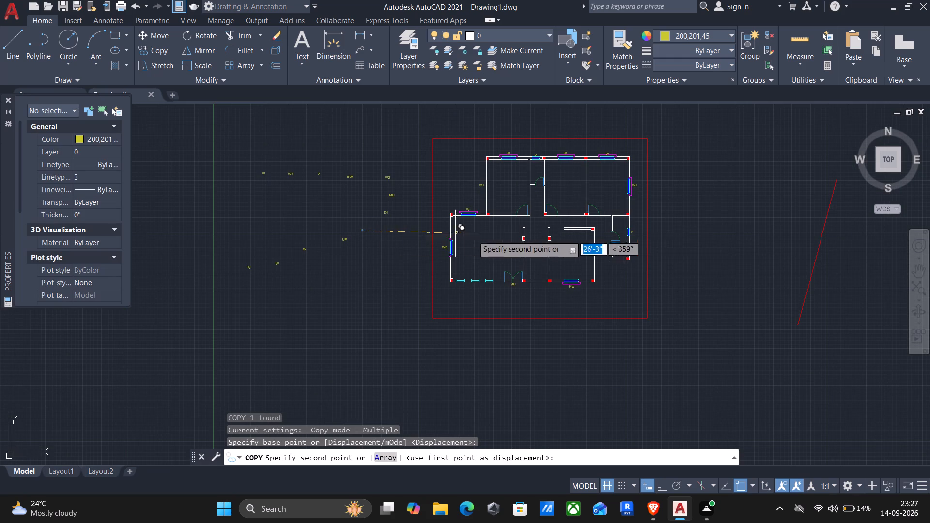
scroll(601, 251, up, 3)
scroll(631, 205, up, 1)
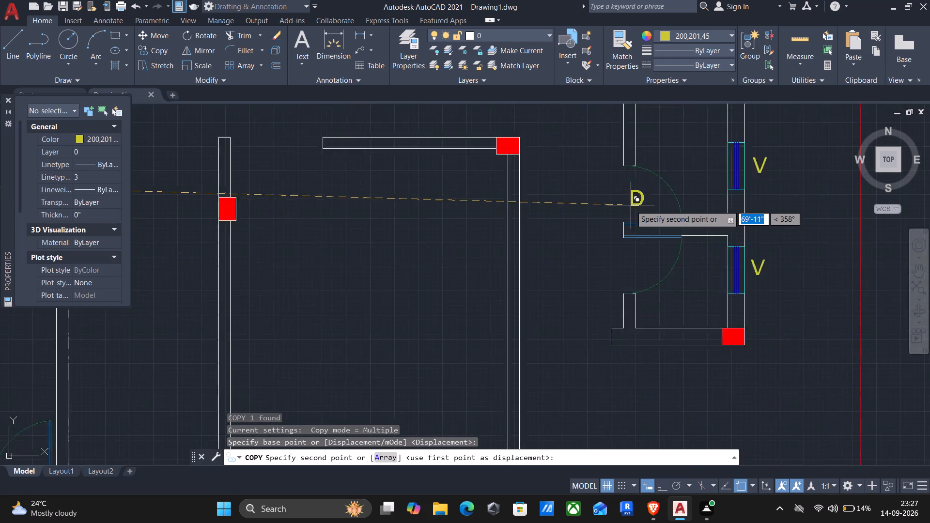
scroll(631, 205, up, 1)
click(617, 193)
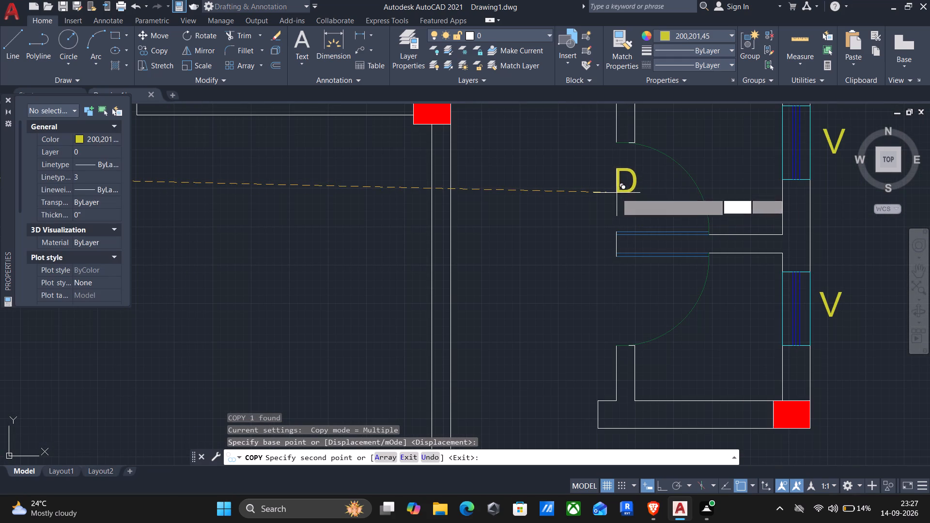
click(617, 308)
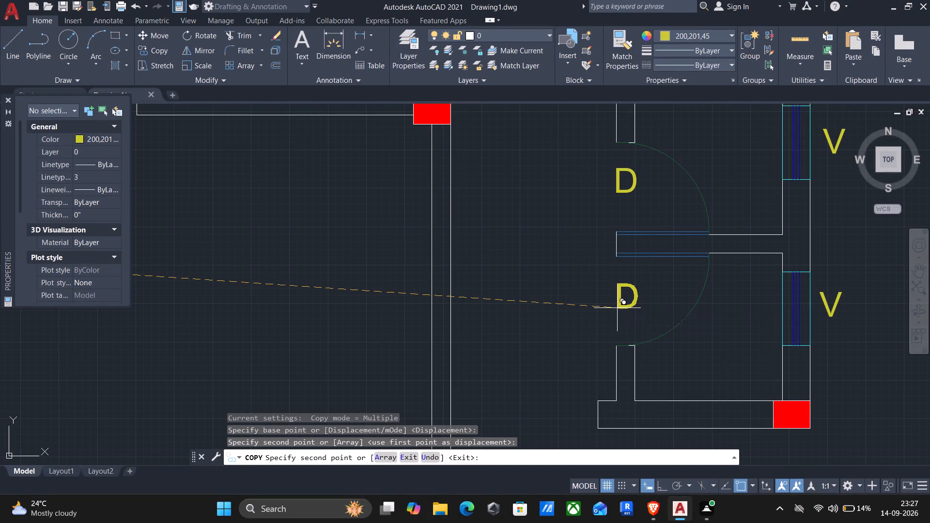
key(Escape)
scroll(573, 293, down, 3)
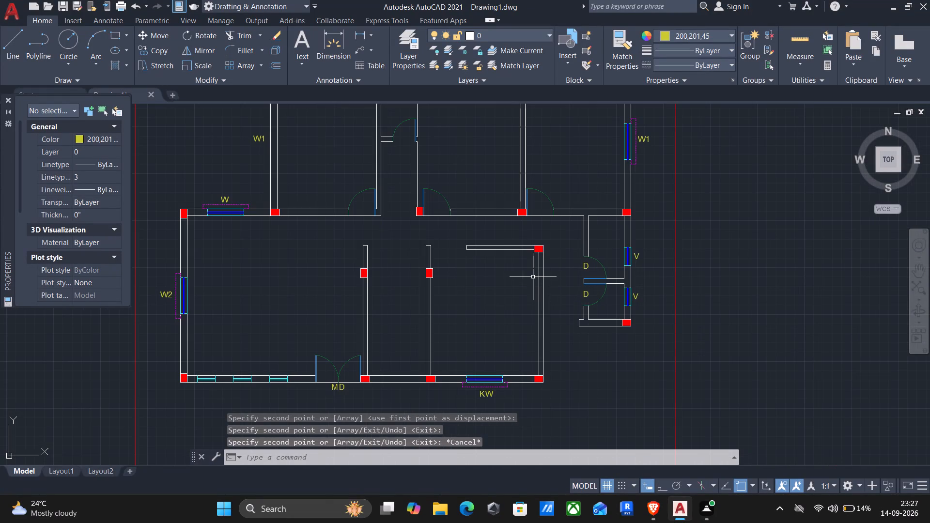
Copy the D1 label into the door opening in the bottom wall of the upper-left room.
scroll(456, 239, down, 1)
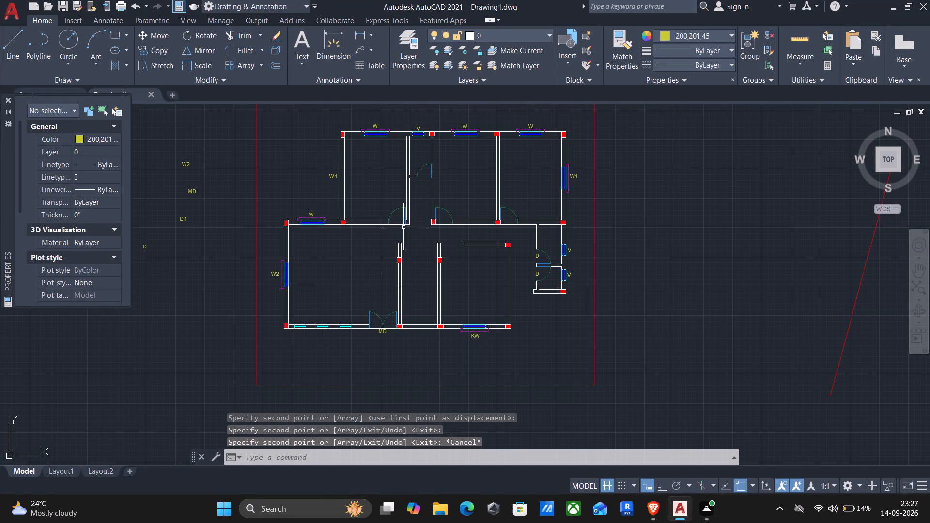
middle_drag(308, 238, 563, 262)
drag(454, 254, 449, 247)
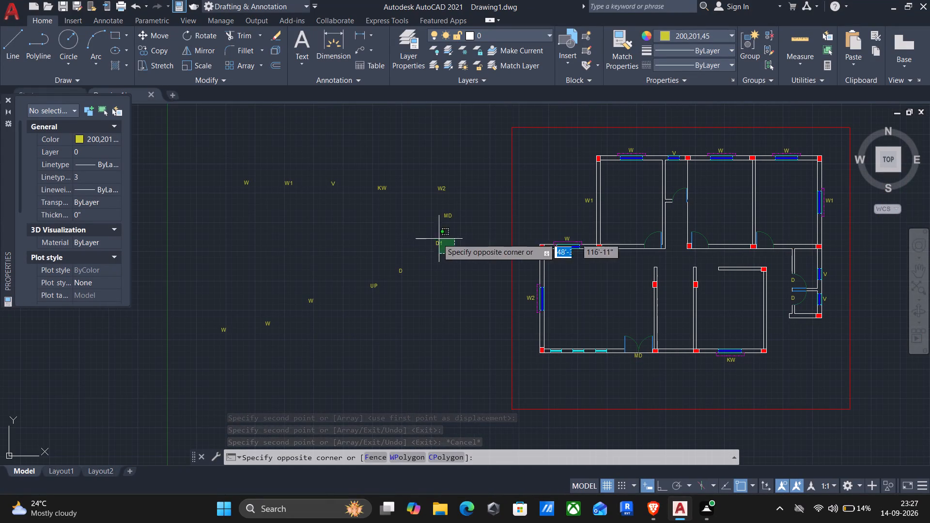
click(430, 233)
text(co)
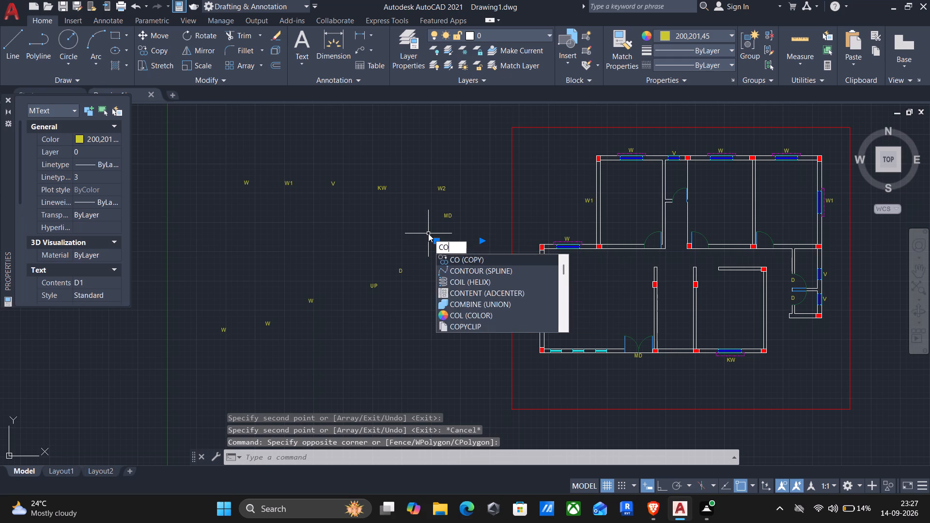
key(Return)
scroll(433, 257, up, 2)
click(436, 223)
scroll(463, 235, down, 2)
scroll(674, 235, up, 3)
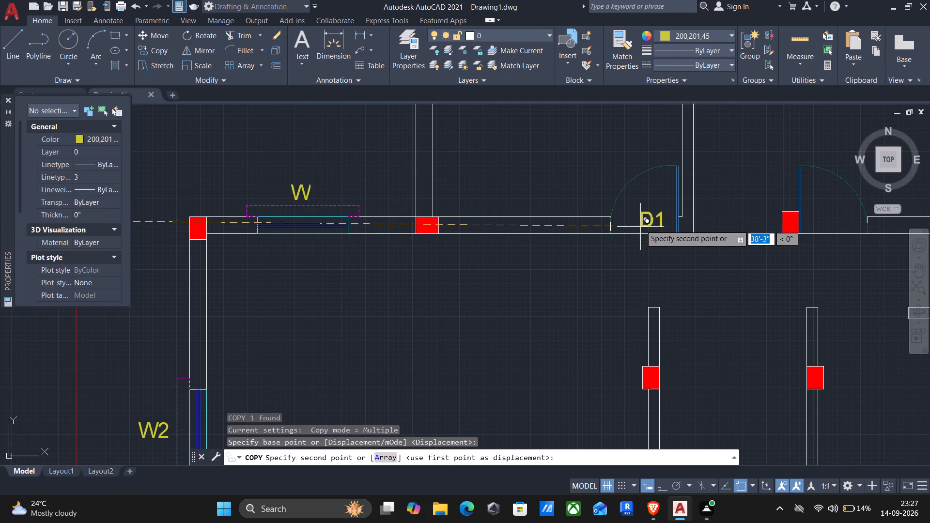
click(640, 222)
Place two more copies of the D1 label in the door openings of the middle and right upper rooms.
scroll(645, 240, down, 1)
scroll(723, 238, up, 1)
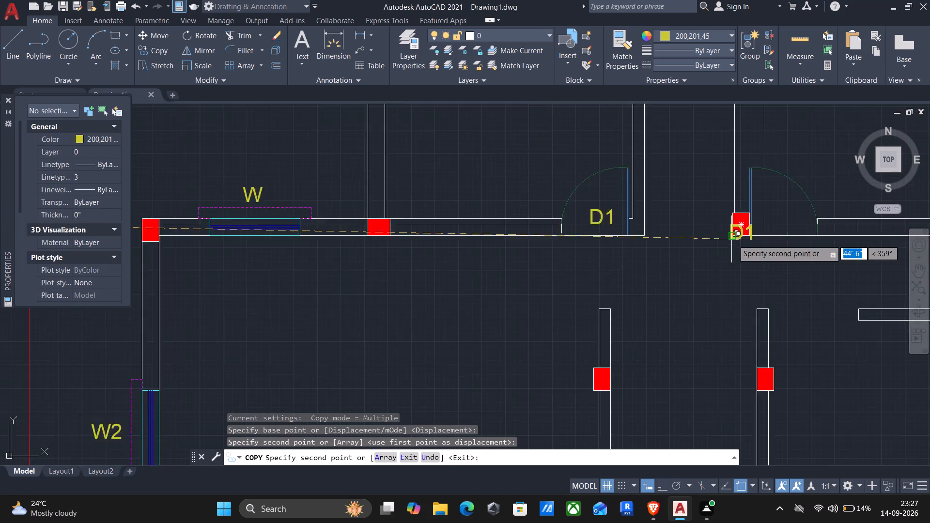
scroll(733, 240, up, 1)
click(792, 211)
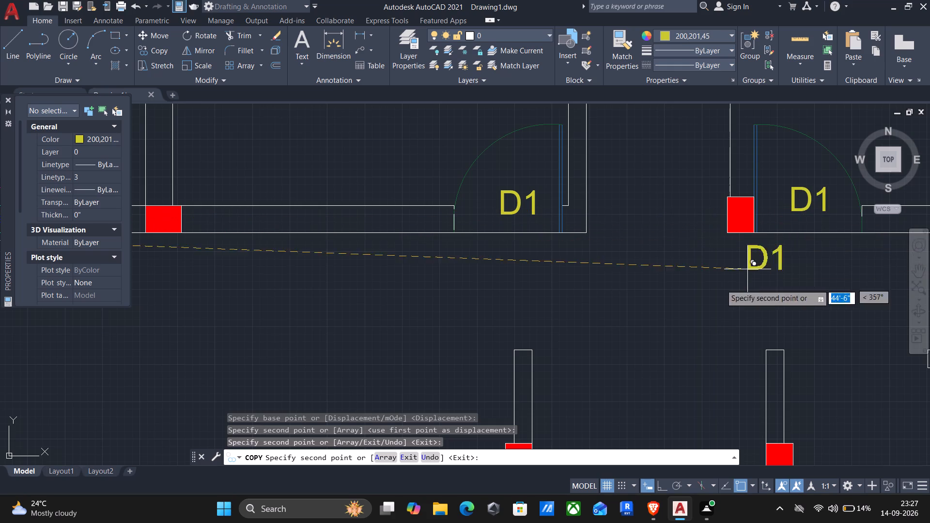
scroll(617, 300, down, 2)
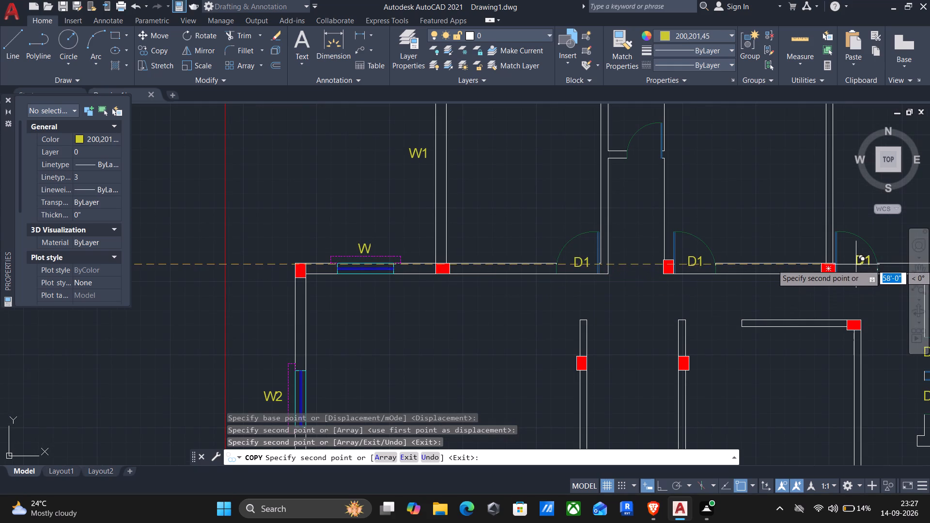
scroll(849, 264, up, 2)
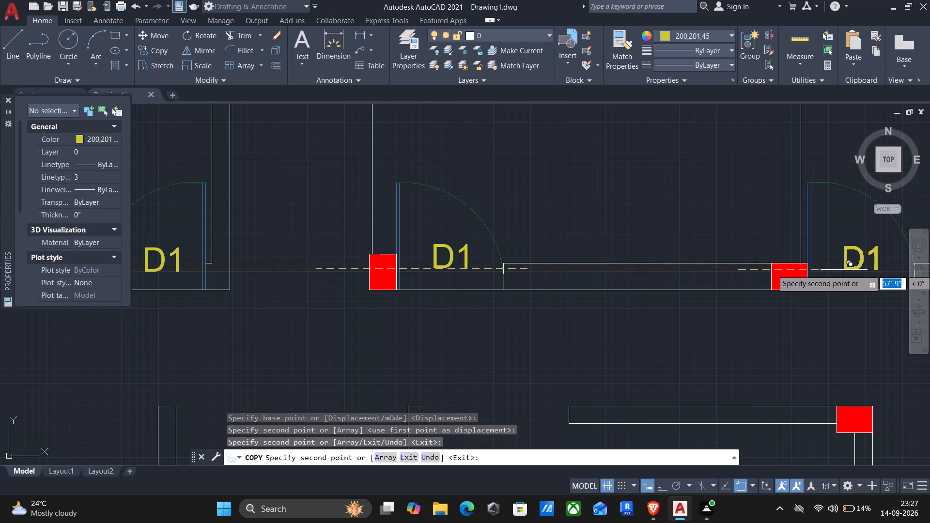
click(844, 270)
scroll(805, 289, down, 3)
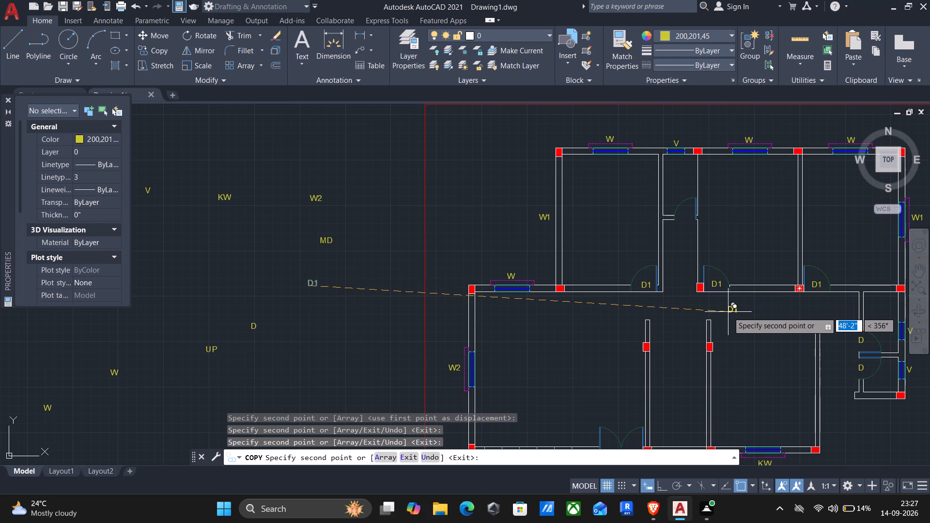
key(Escape)
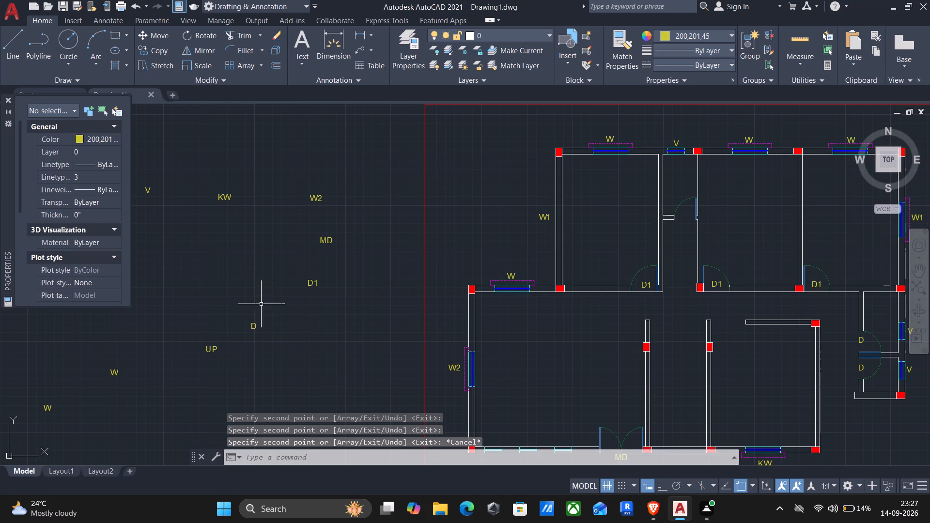
Copy the D label into the door opening of the small room between the upper-left and middle rooms.
click(231, 313)
click(306, 353)
text(co)
key(Return)
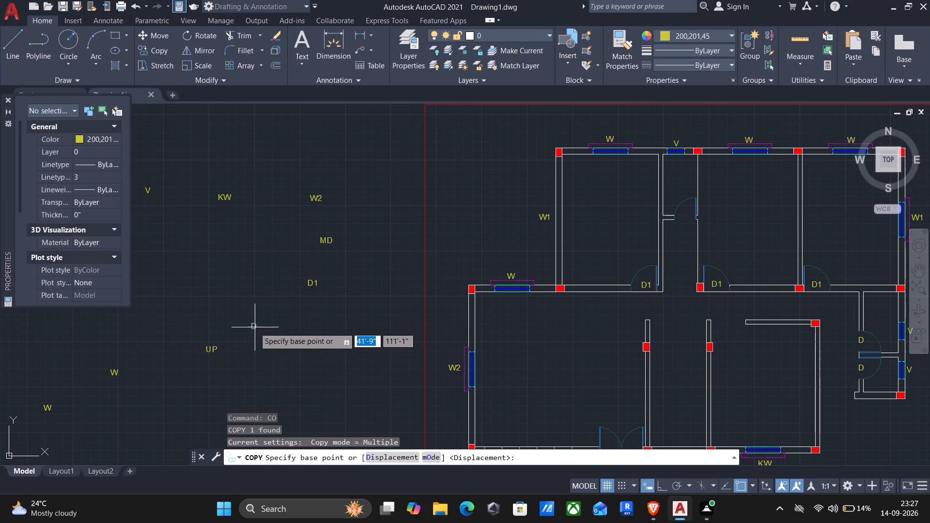
drag(249, 329, 262, 331)
scroll(687, 230, up, 3)
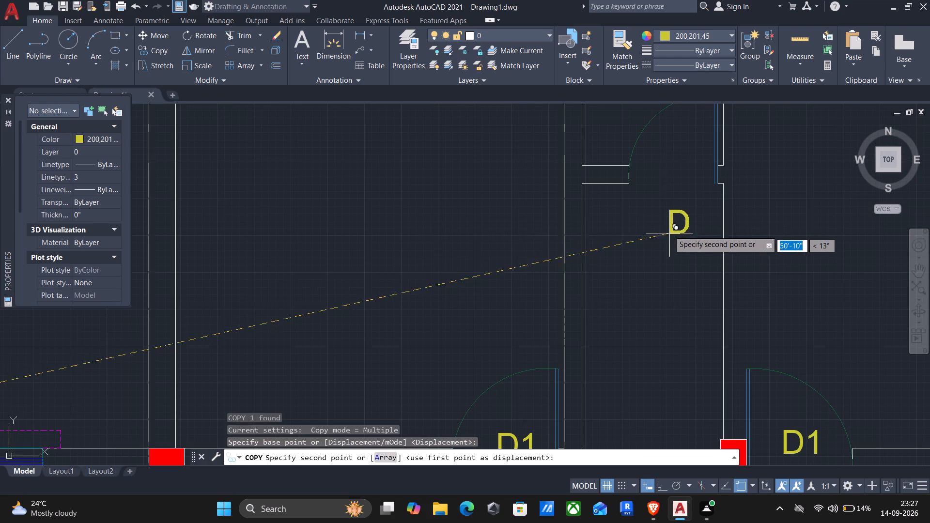
click(669, 187)
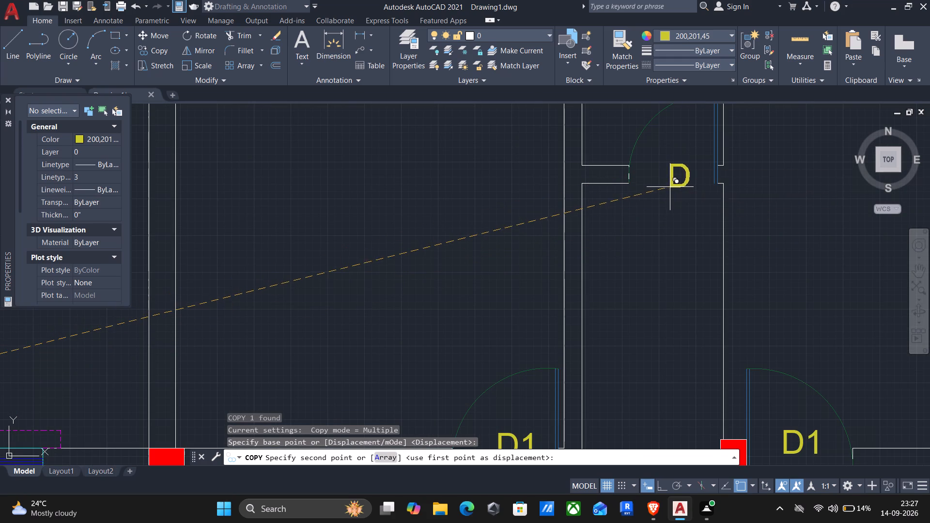
key(Escape)
Draw a horizontal guide line across the upper-left room's west wall beside the W1 label, starting at the inner face's midpoint.
scroll(669, 188, down, 2)
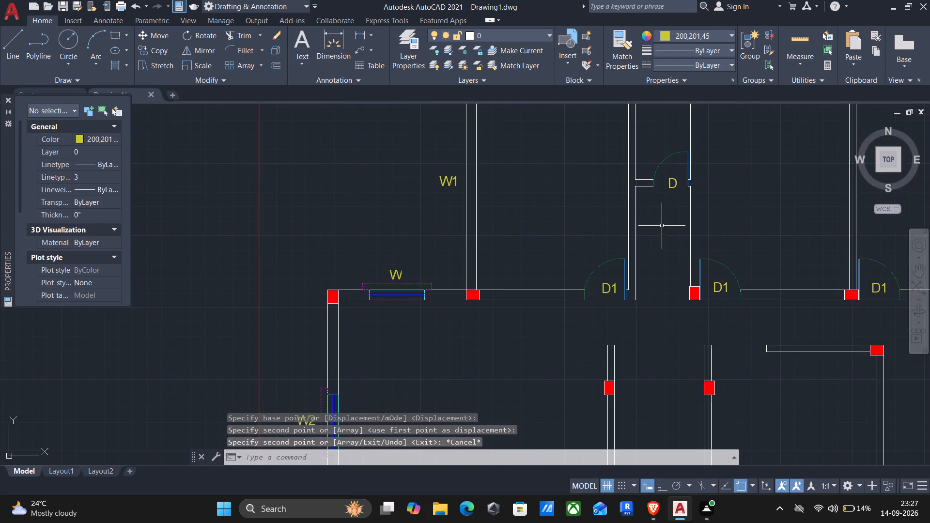
scroll(637, 241, down, 1)
scroll(542, 223, down, 1)
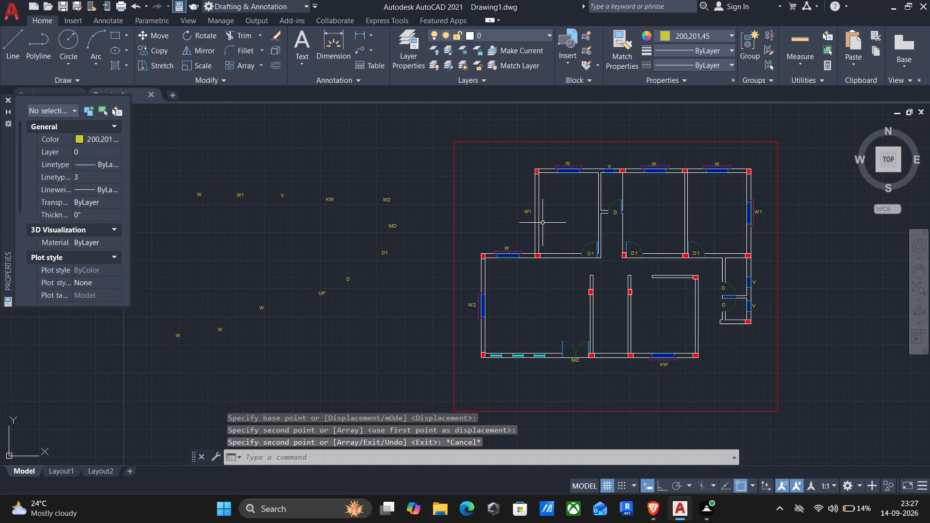
scroll(477, 315, up, 2)
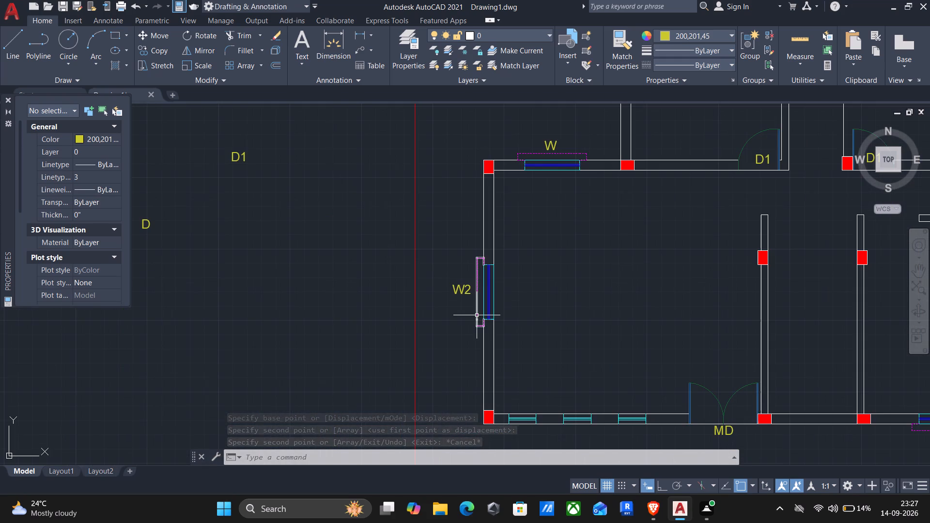
scroll(462, 271, up, 2)
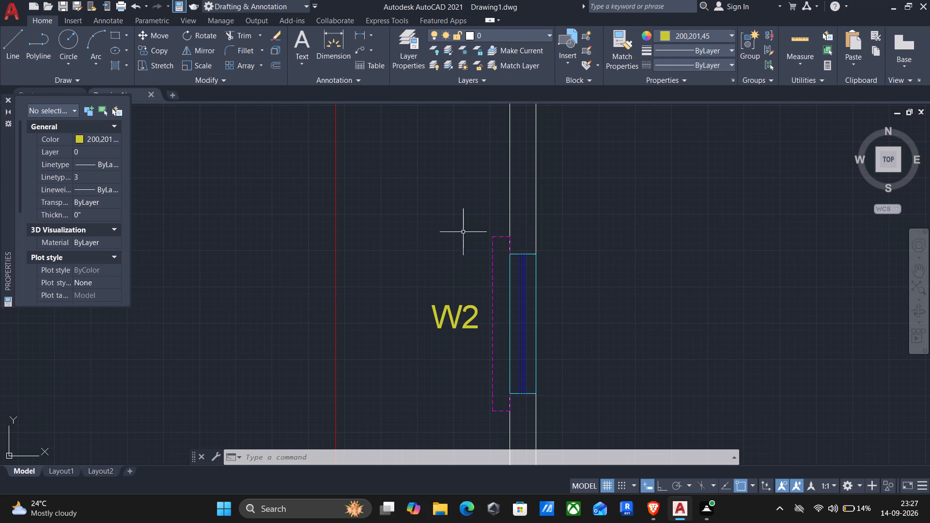
scroll(472, 214, down, 2)
middle_drag(583, 183, 547, 358)
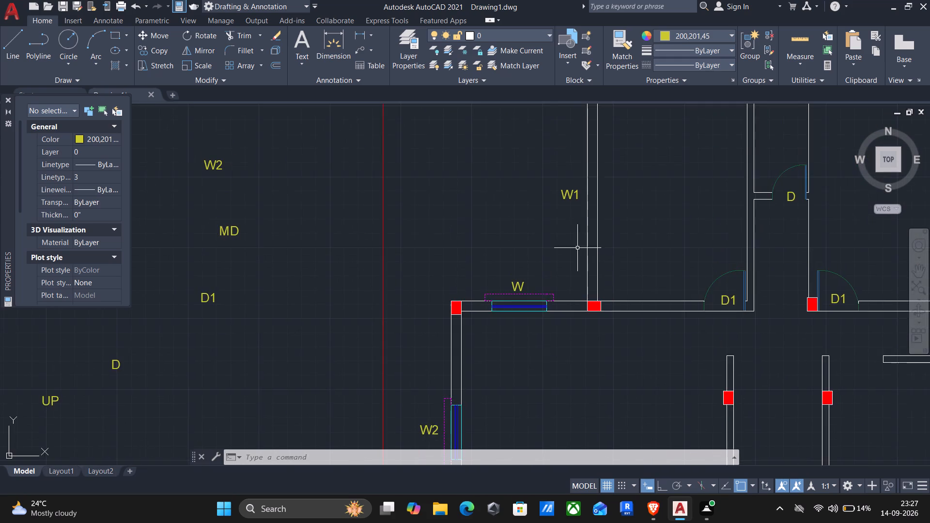
scroll(576, 240, down, 1)
key(l)
key(Return)
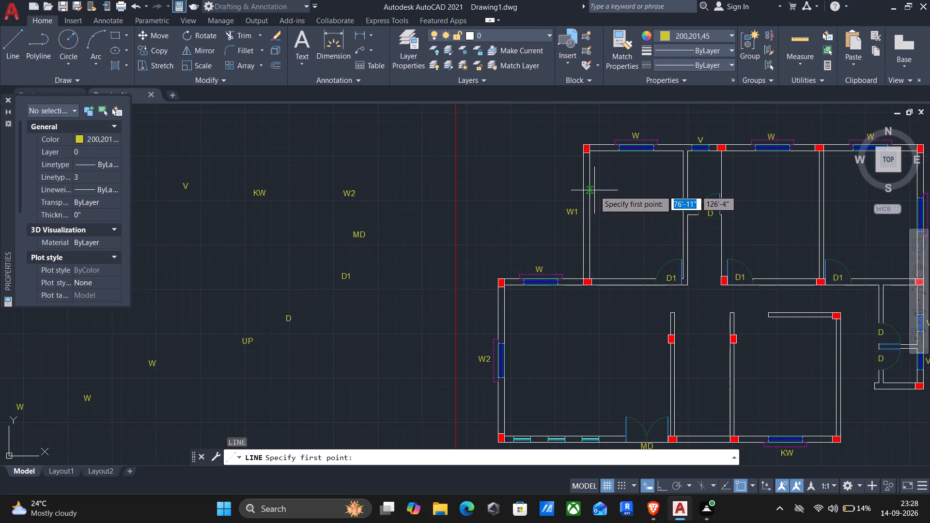
click(589, 215)
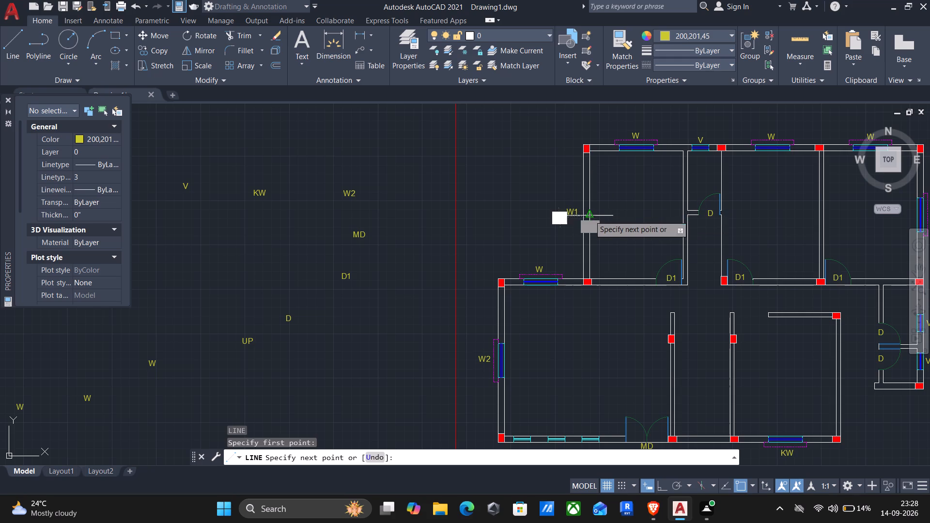
scroll(583, 214, up, 2)
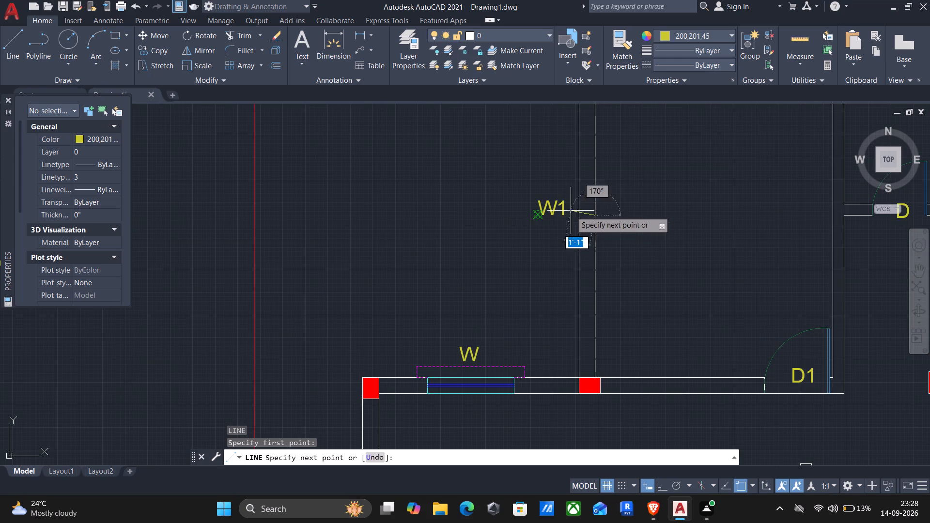
key(F8)
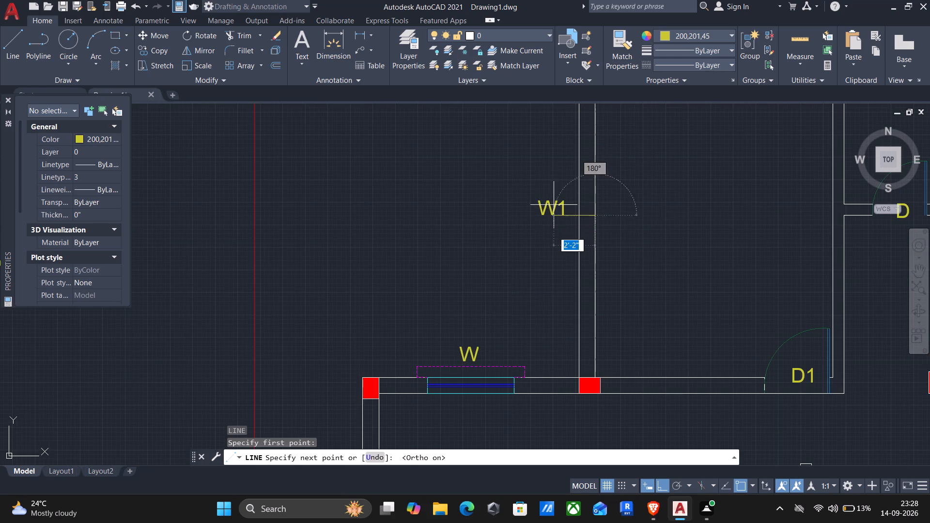
click(580, 217)
key(Return)
scroll(558, 251, down, 2)
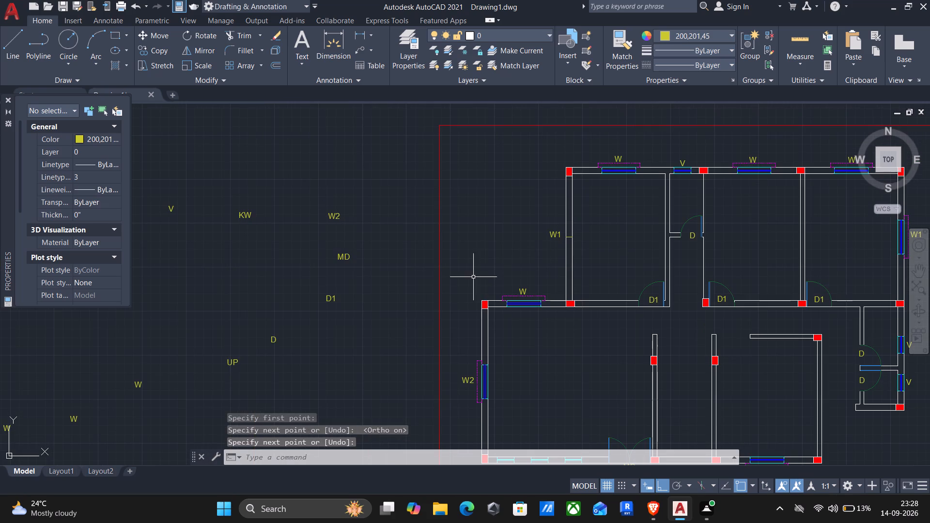
Copy the W2 window with its dashed outline, from its outer edge's midpoint to the guide line's outer end beside W1.
middle_drag(468, 307, 479, 187)
scroll(490, 254, up, 3)
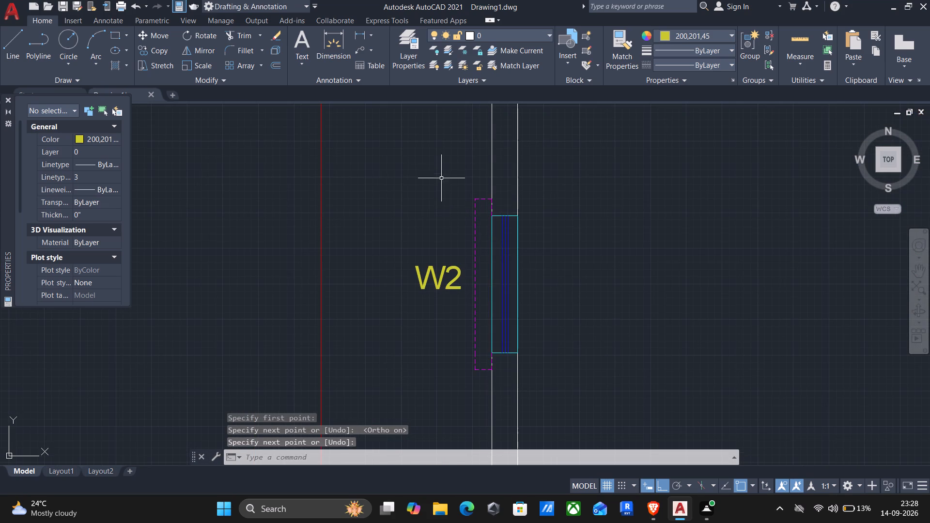
click(441, 173)
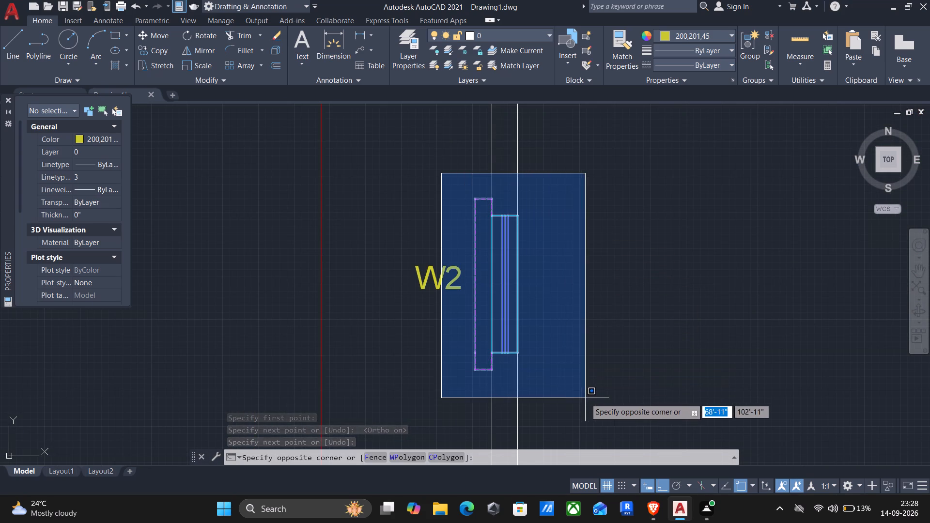
click(585, 398)
key(c)
key(o)
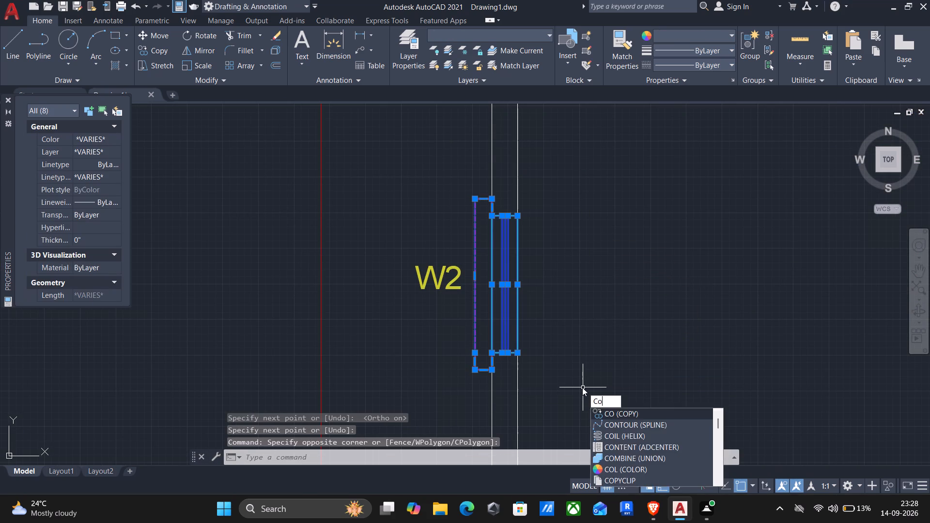
key(Return)
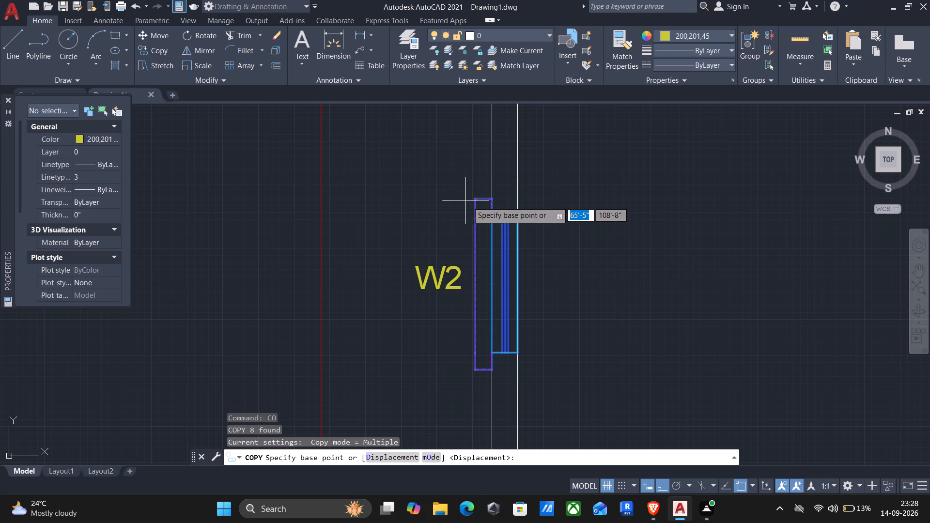
click(492, 288)
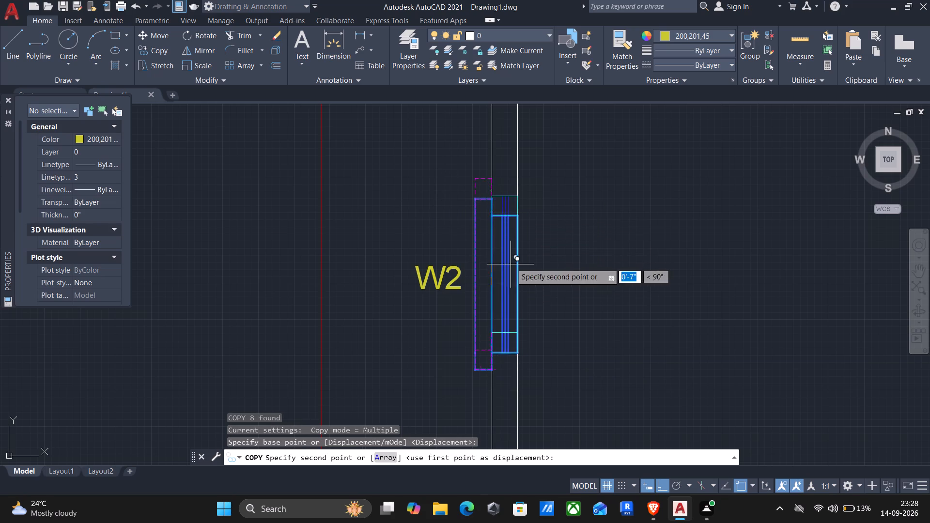
scroll(514, 256, down, 2)
middle_drag(582, 221, 534, 343)
key(F8)
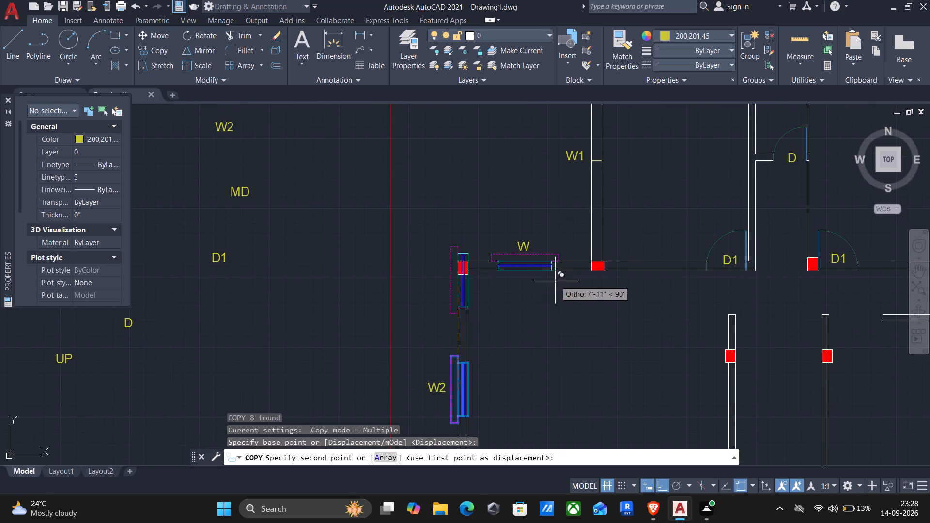
scroll(589, 171, up, 2)
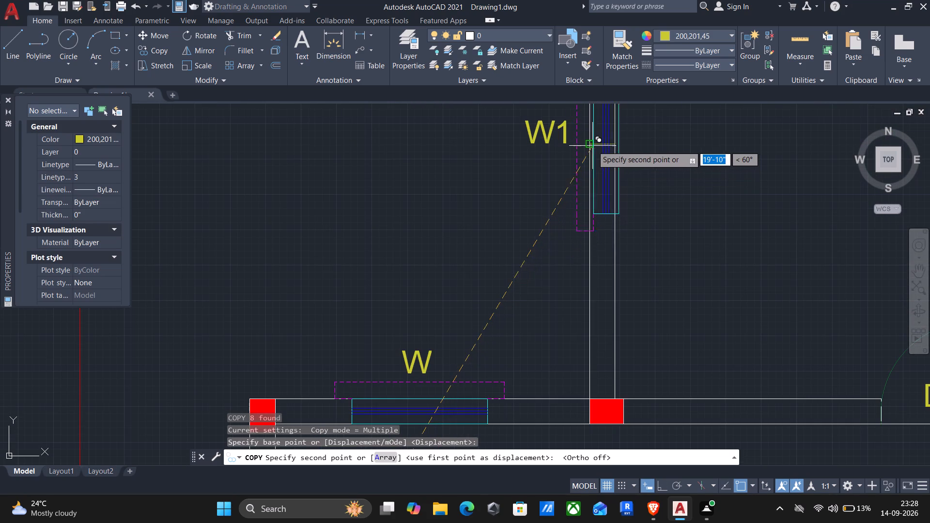
scroll(589, 145, up, 2)
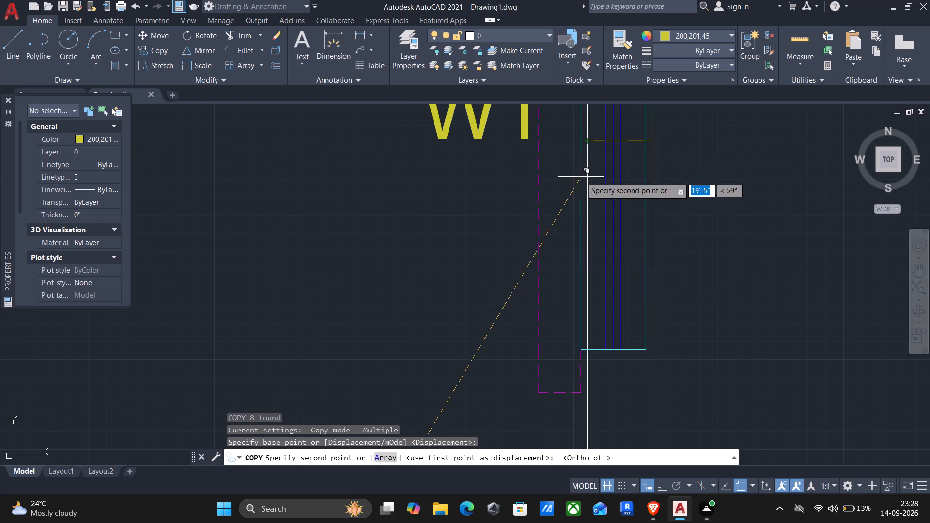
click(586, 141)
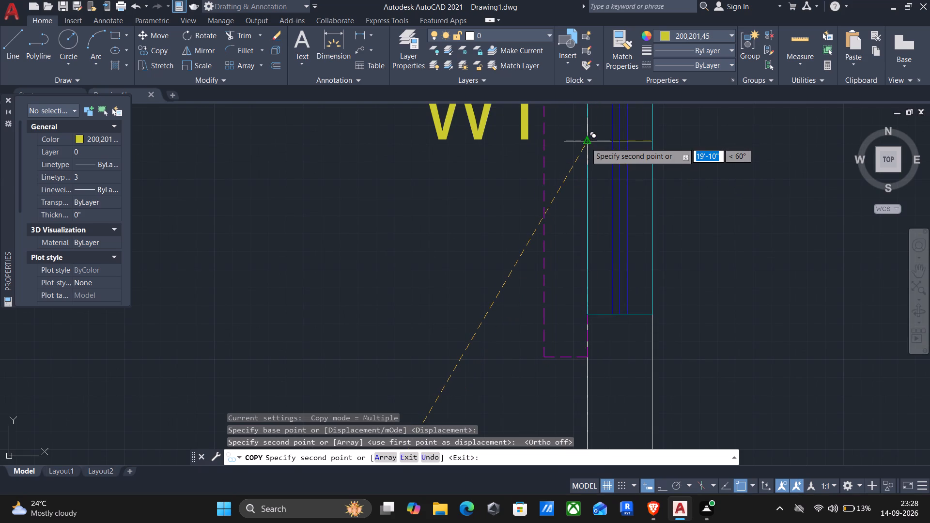
scroll(586, 147, down, 2)
key(Escape)
Delete the short guide line crossing the copied window beside the W1 label.
scroll(600, 196, down, 1)
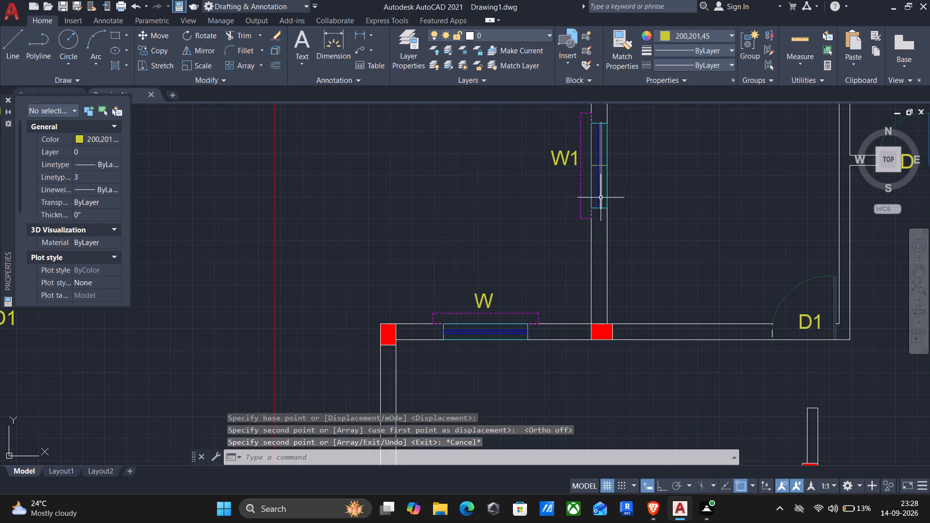
middle_drag(628, 213, 595, 223)
scroll(586, 172, up, 4)
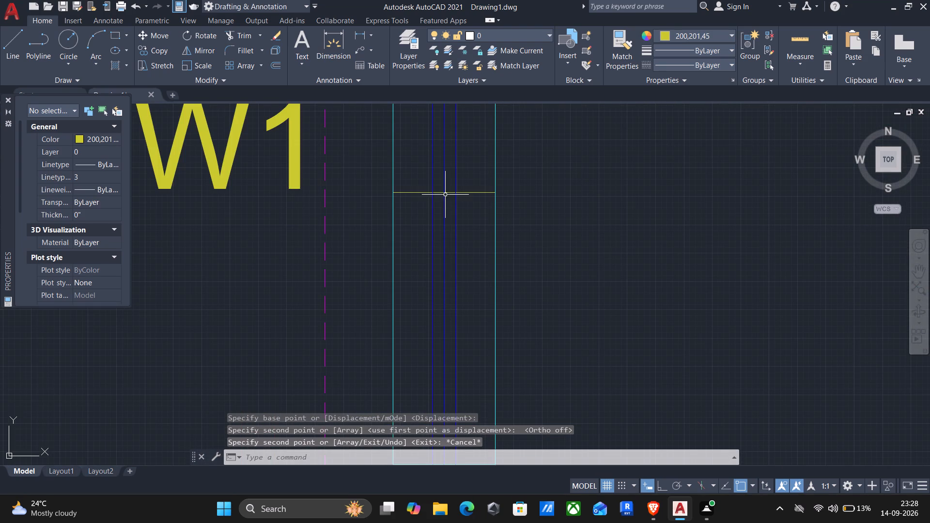
click(478, 193)
key(Delete)
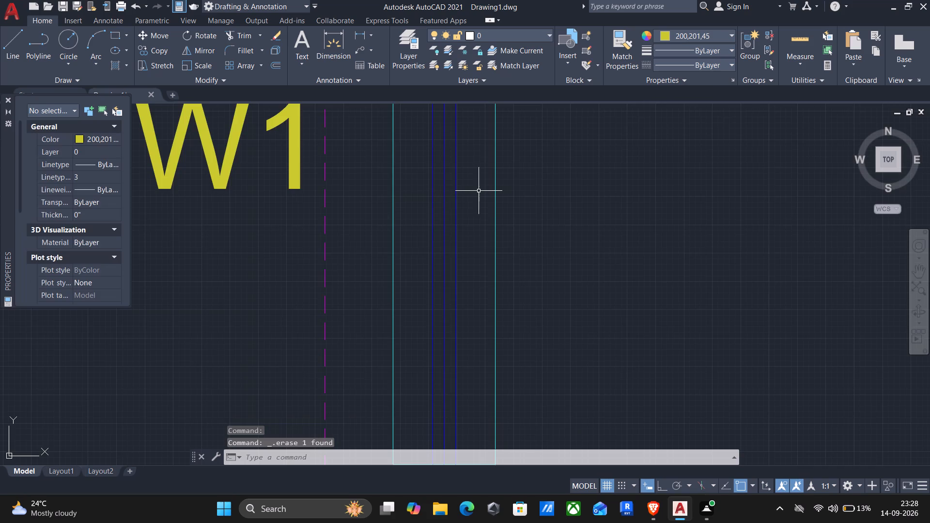
Start a line and set the current object colour to Magenta.
scroll(507, 213, down, 4)
middle_drag(575, 278, 529, 260)
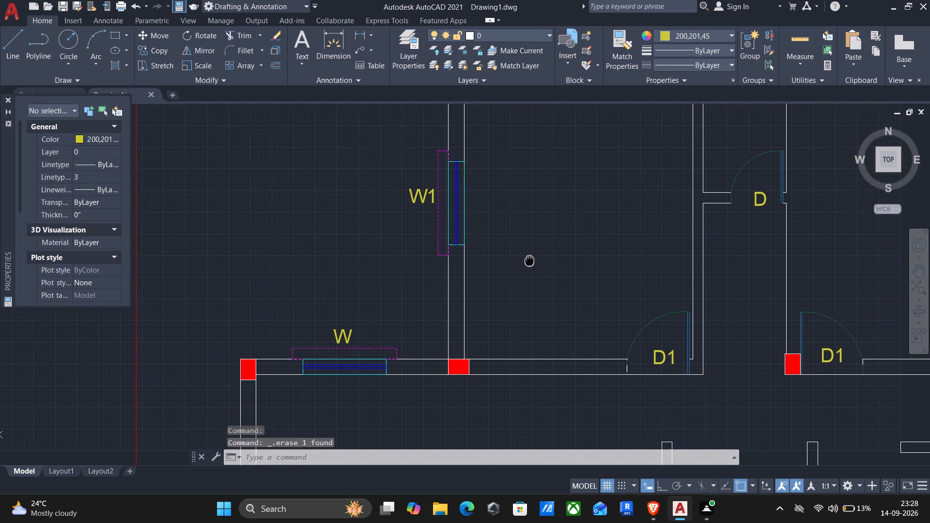
middle_drag(529, 260, 527, 221)
scroll(527, 220, up, 1)
scroll(536, 218, down, 3)
middle_drag(561, 206, 496, 231)
middle_drag(324, 321, 489, 261)
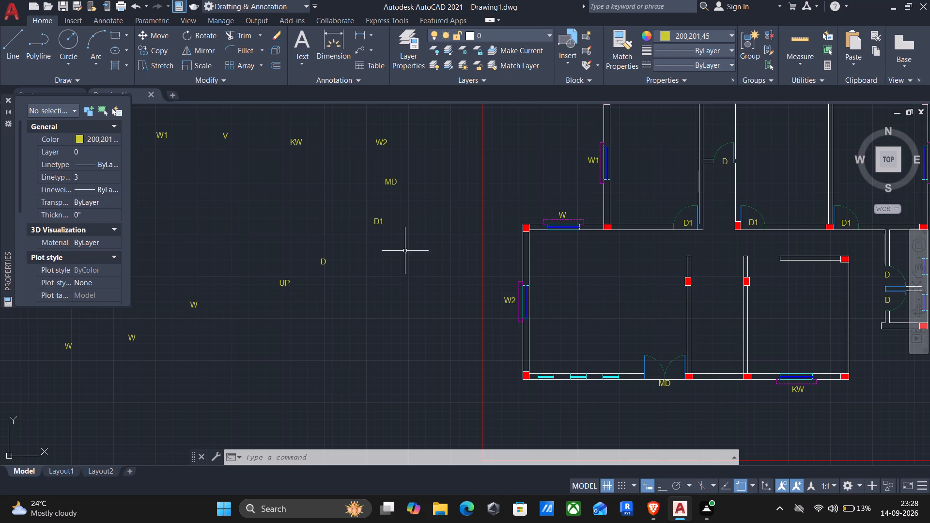
middle_drag(734, 291, 538, 296)
middle_click(538, 296)
scroll(537, 295, up, 1)
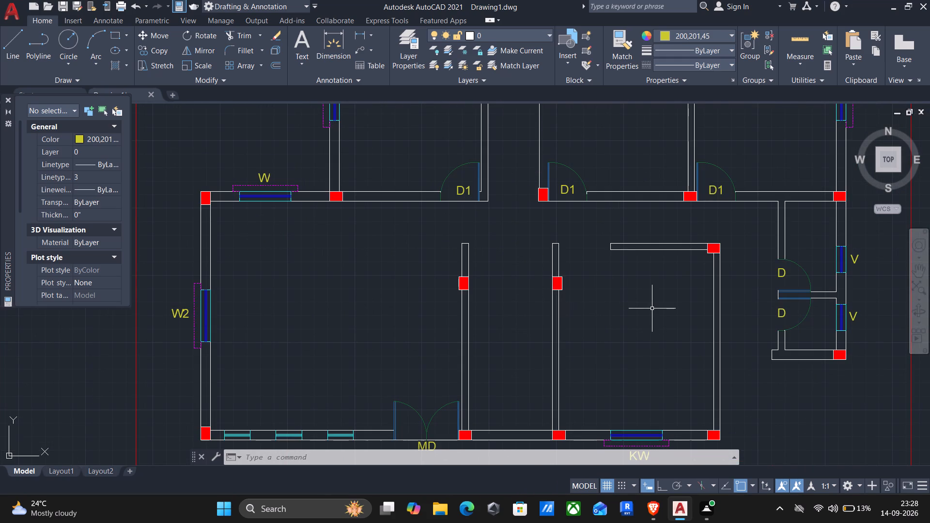
key(l)
key(Return)
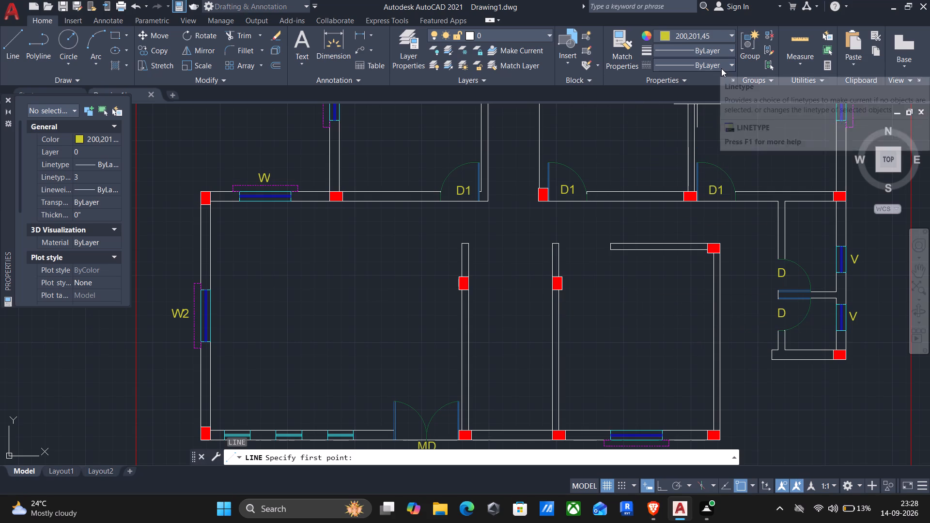
click(715, 37)
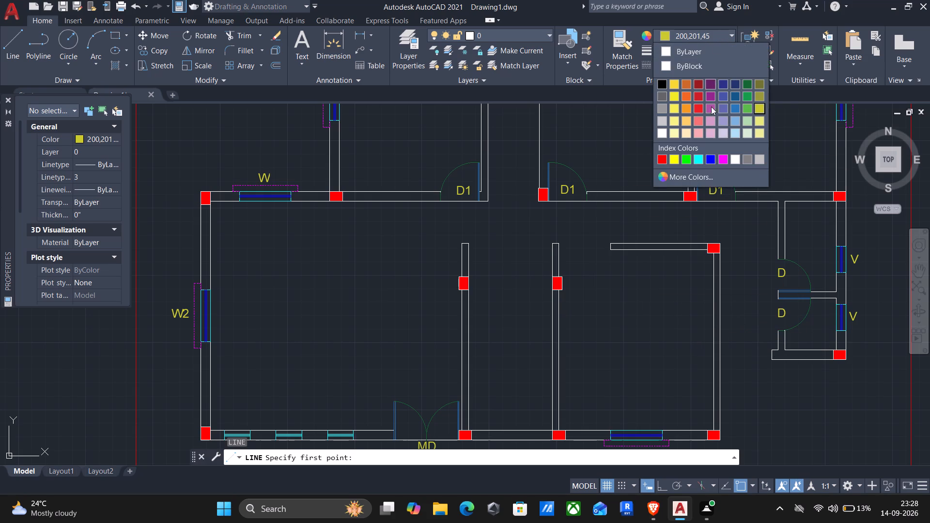
click(719, 155)
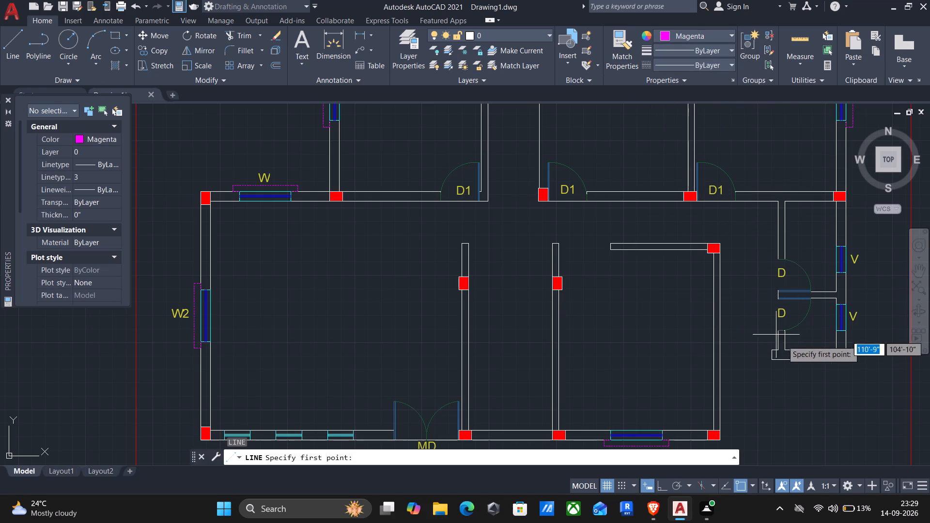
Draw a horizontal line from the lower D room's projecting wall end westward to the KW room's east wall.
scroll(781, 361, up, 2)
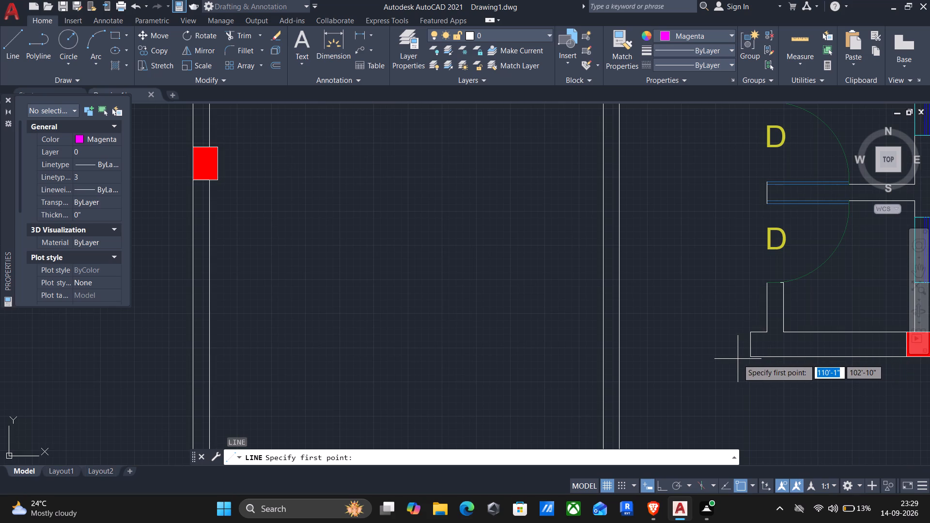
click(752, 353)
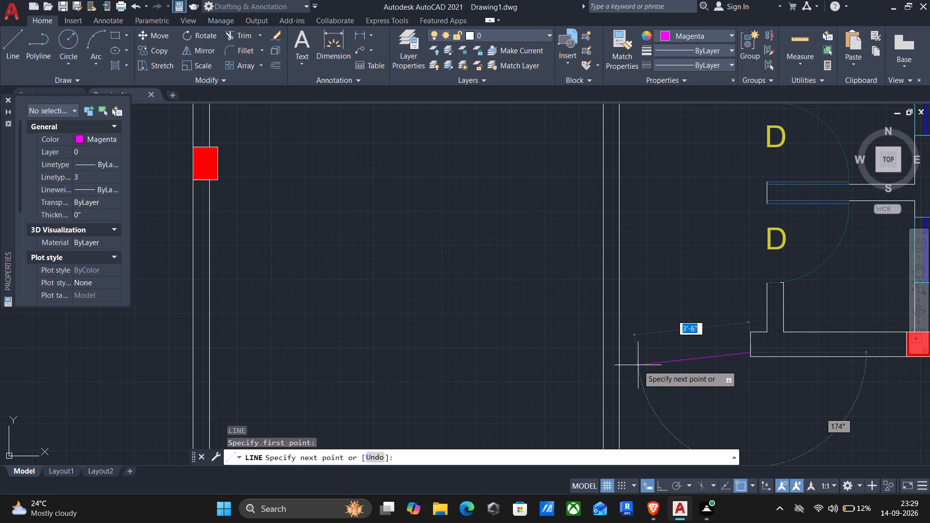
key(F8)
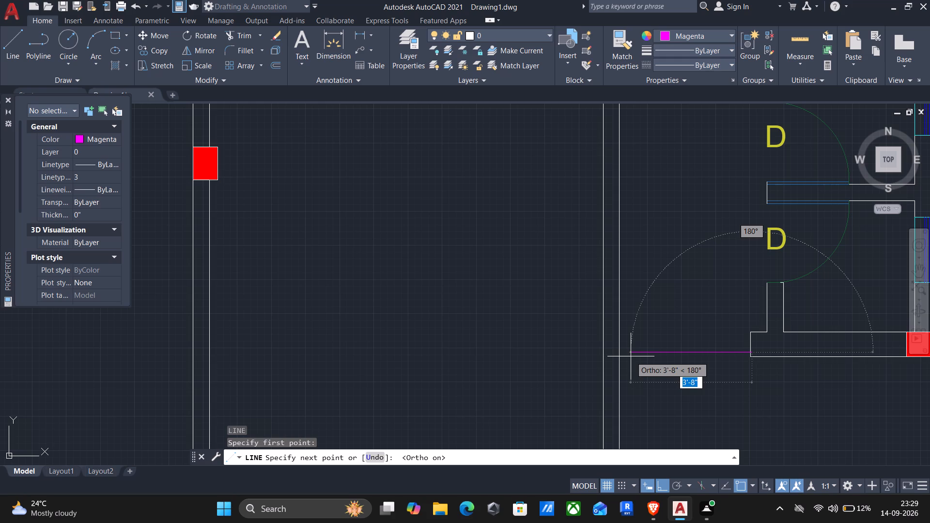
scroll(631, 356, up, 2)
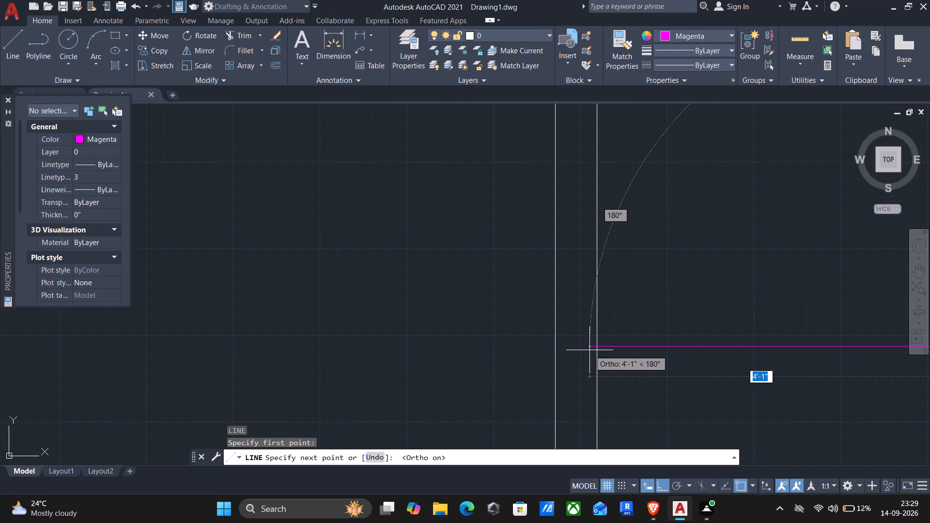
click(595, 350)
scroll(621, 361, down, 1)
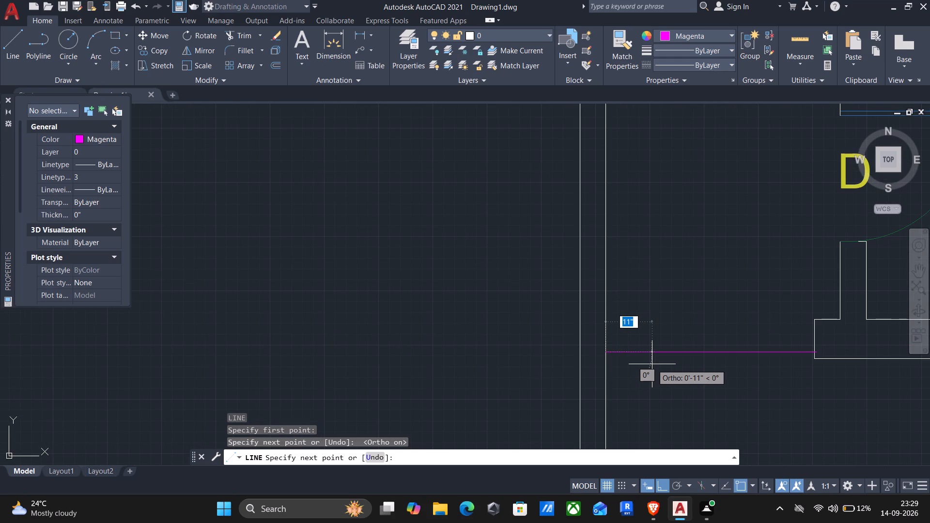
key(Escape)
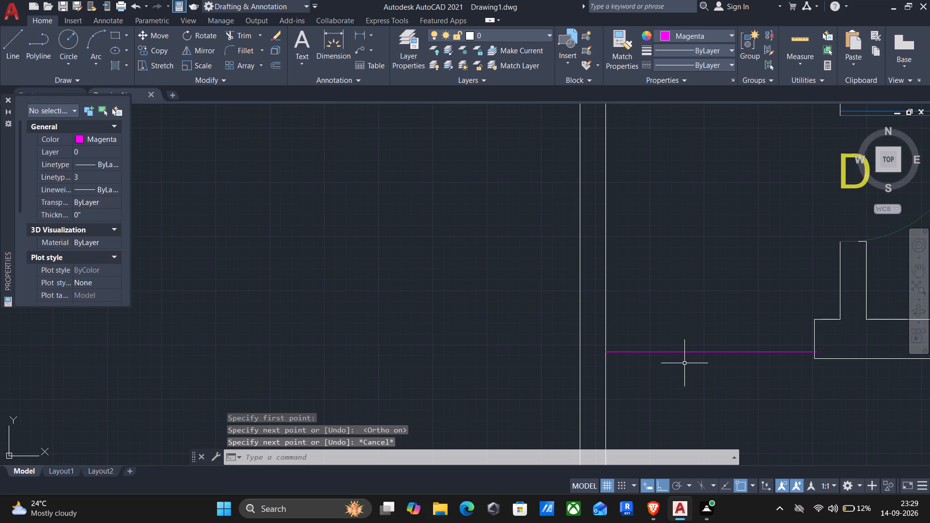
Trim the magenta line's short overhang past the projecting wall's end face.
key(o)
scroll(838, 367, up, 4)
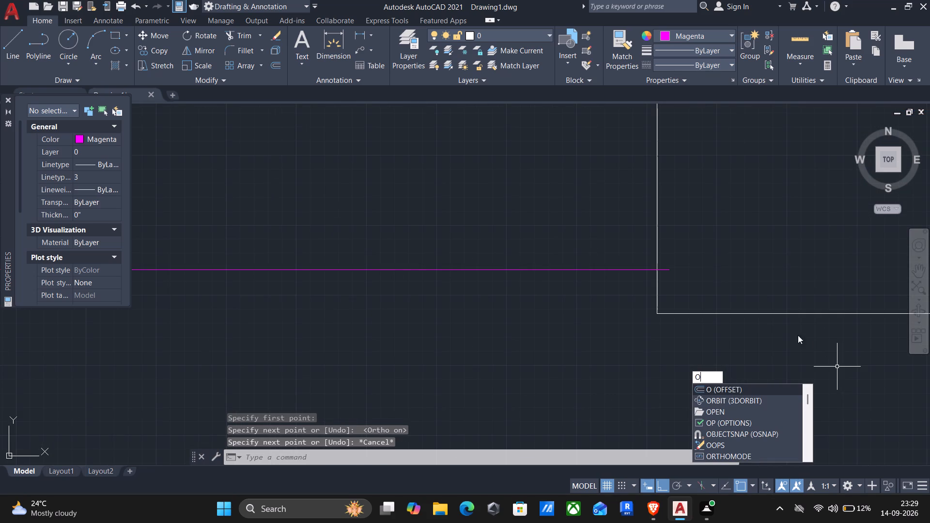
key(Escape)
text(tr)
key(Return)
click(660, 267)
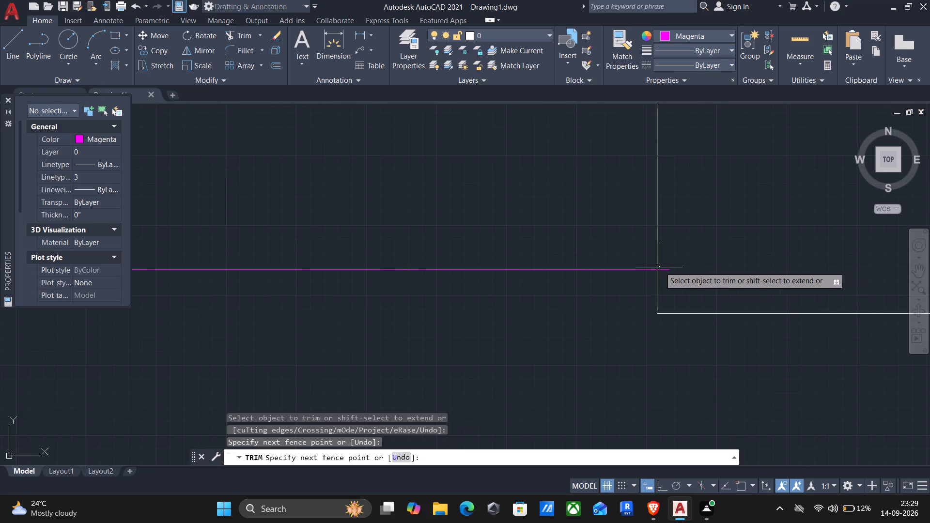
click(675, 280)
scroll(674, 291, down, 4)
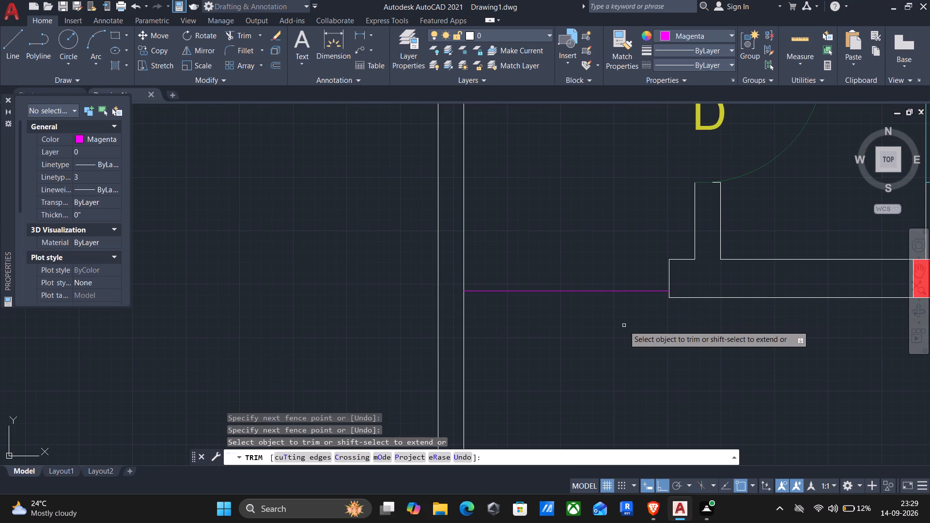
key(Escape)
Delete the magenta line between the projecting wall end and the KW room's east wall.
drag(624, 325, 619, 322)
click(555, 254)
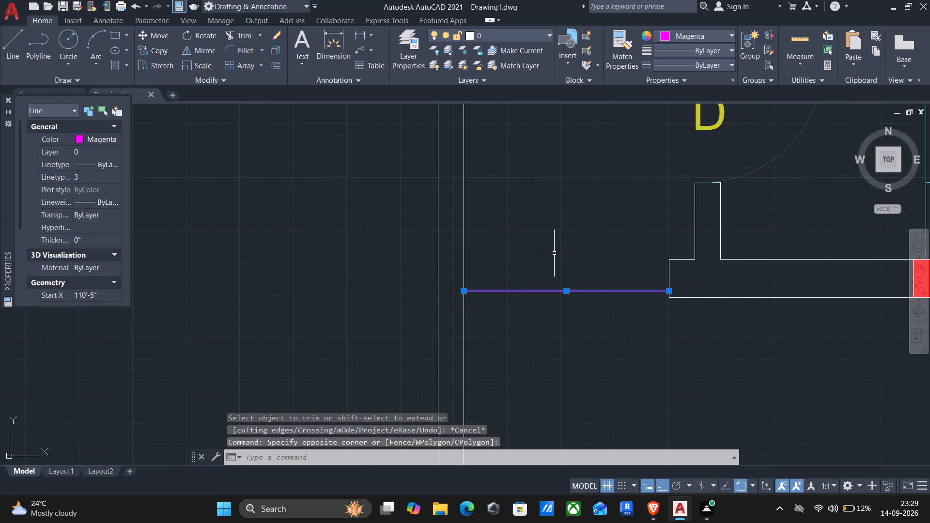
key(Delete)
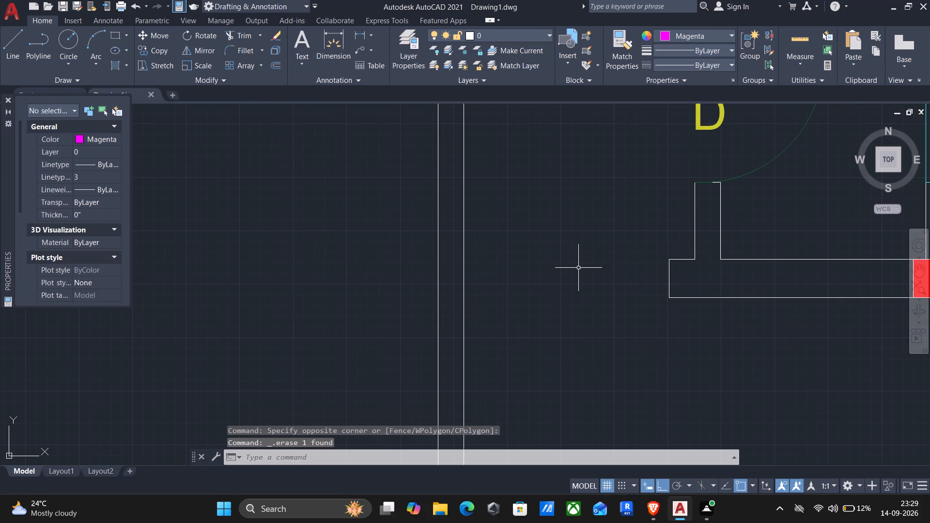
Draw a 4' horizontal line westward from the projecting wall's lower corner to the KW room's east wall.
key(l)
key(Return)
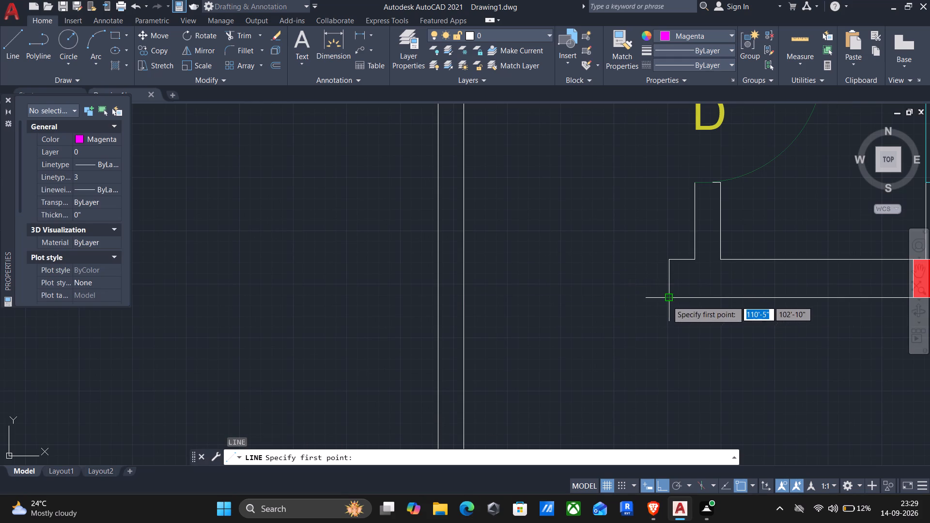
click(667, 301)
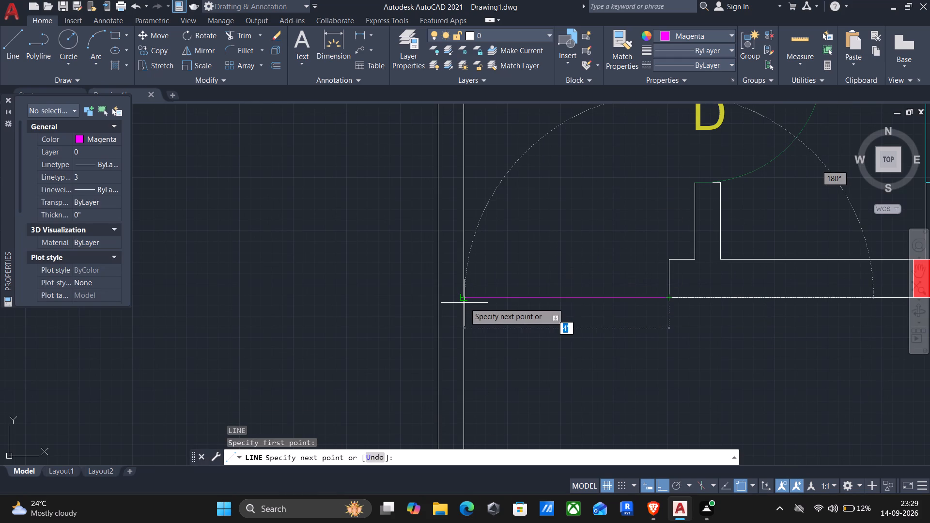
text(4')
key(Return)
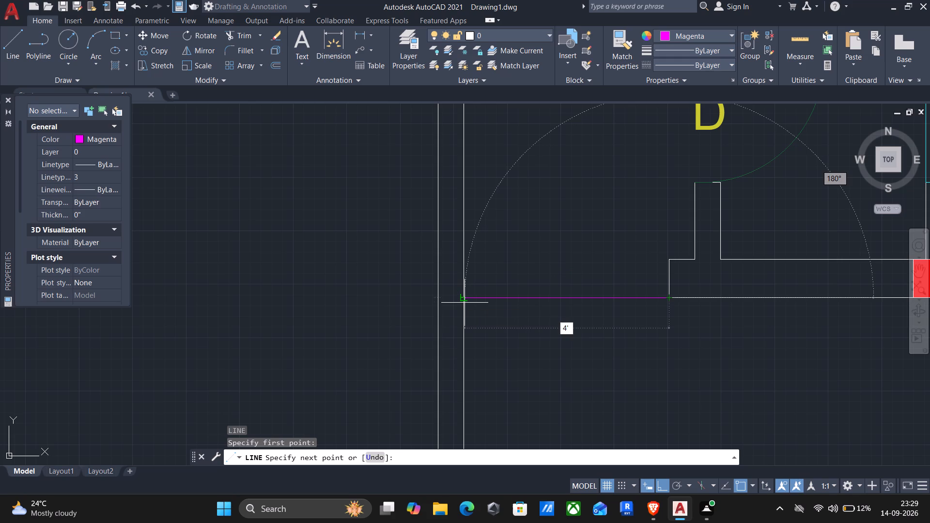
key(Return)
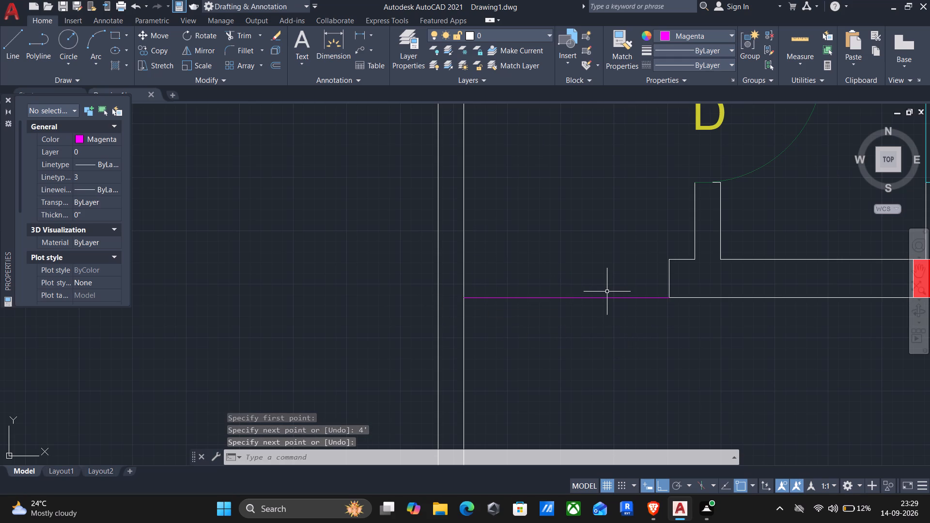
Offset the 4' line southward three times in succession at 10" spacing to form the step lines.
key(o)
key(Return)
click(612, 303)
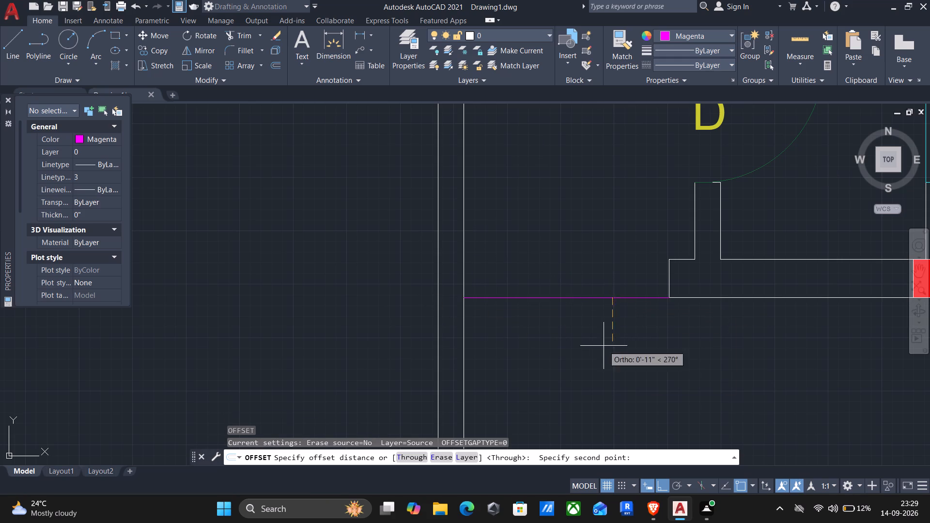
click(604, 348)
click(594, 298)
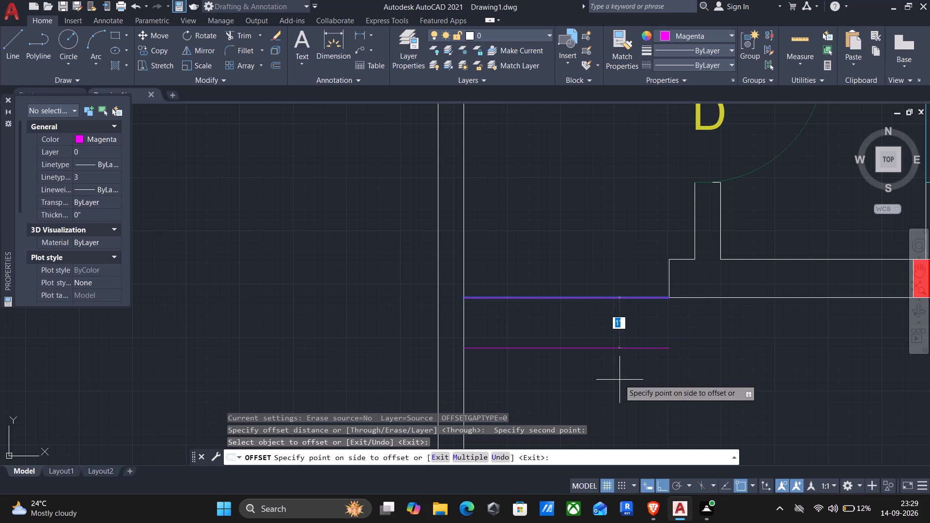
text(10")
key(Return)
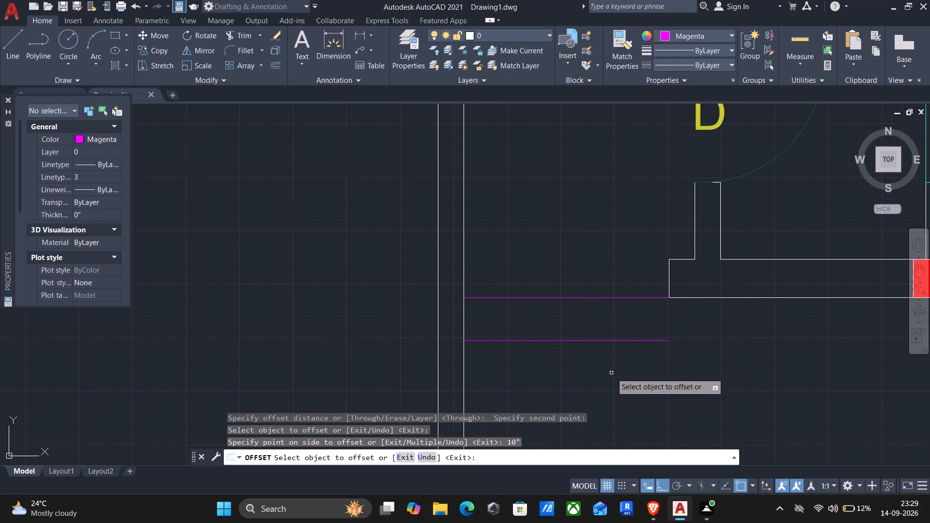
click(592, 340)
key(1)
text(0")
key(Return)
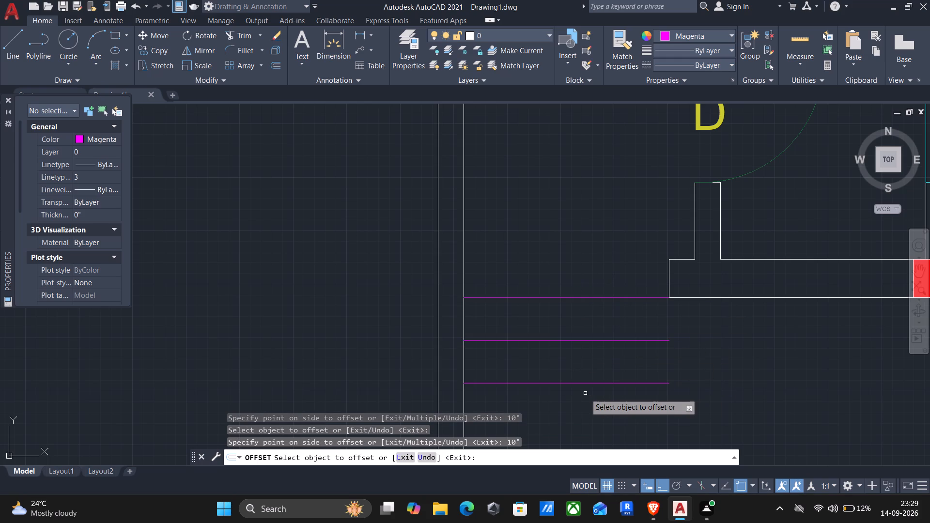
scroll(590, 399, down, 1)
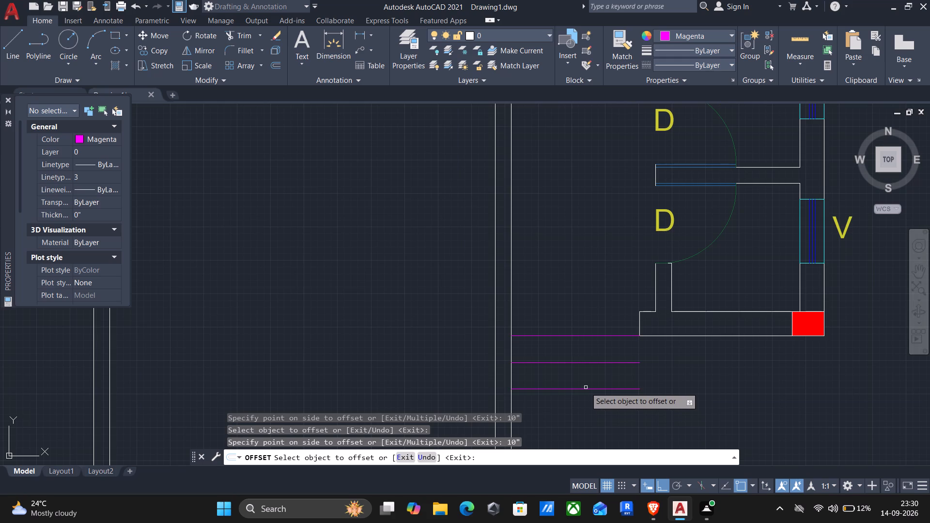
click(586, 387)
click(588, 387)
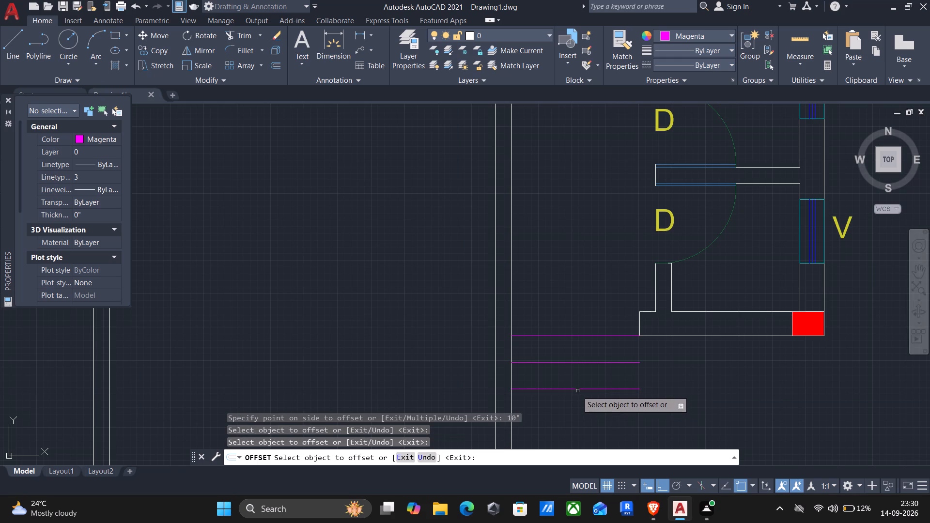
click(577, 390)
text(10")
key(Return)
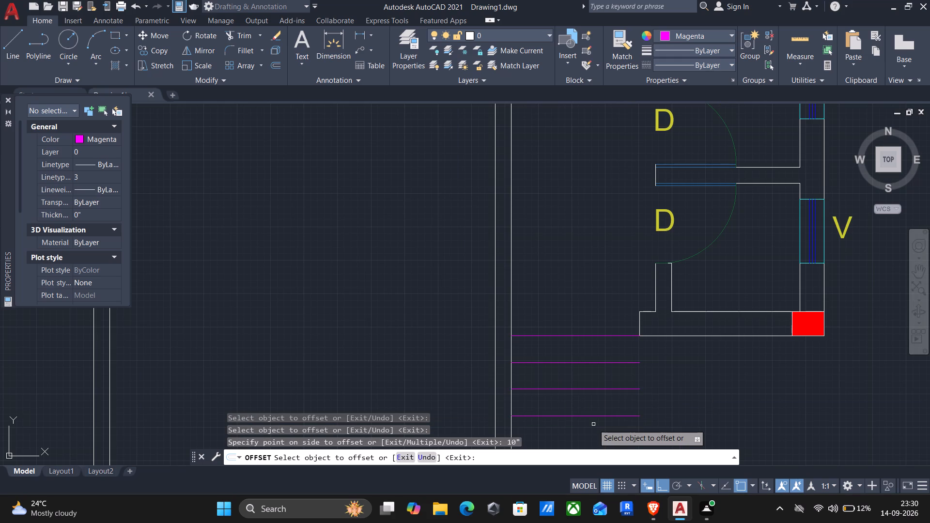
key(Escape)
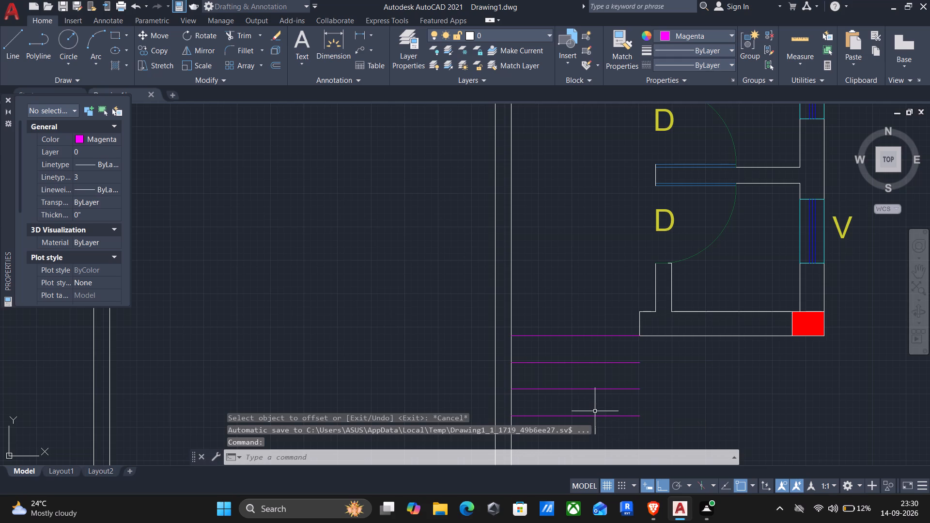
Close the steps' east side with a vertical line from the lowest step line's end up to the wall's lower corner.
key(l)
key(Return)
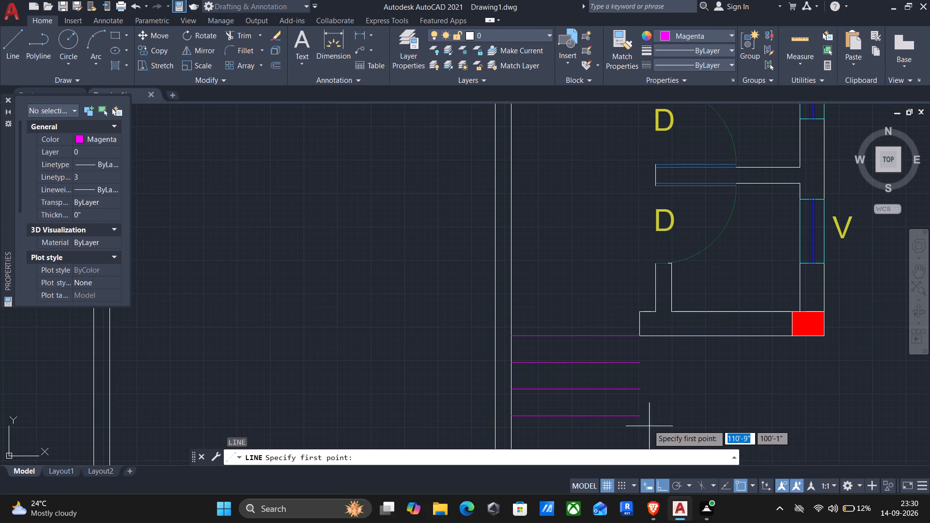
click(643, 418)
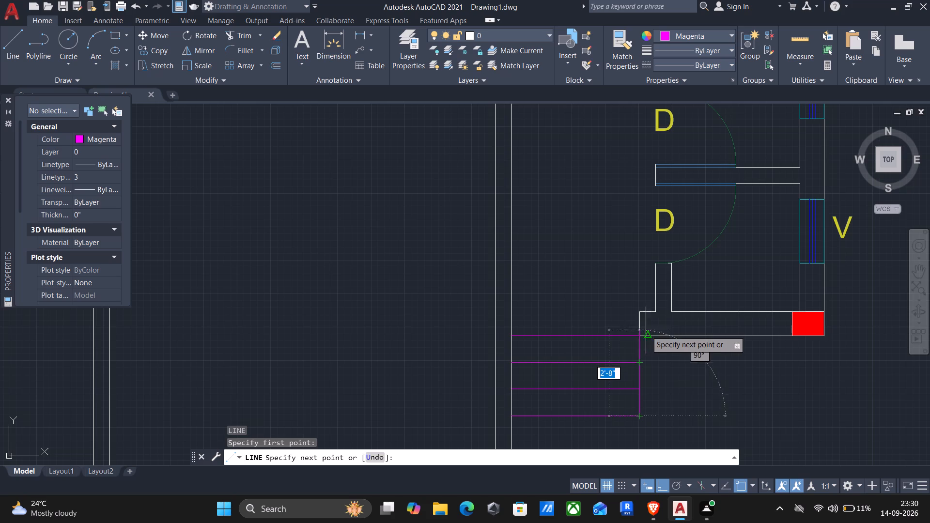
scroll(635, 332, up, 3)
click(646, 348)
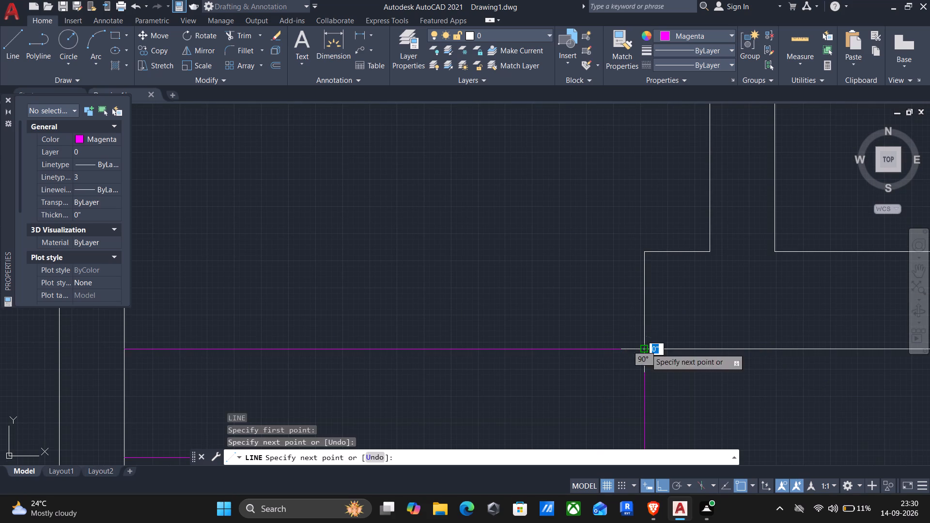
key(Return)
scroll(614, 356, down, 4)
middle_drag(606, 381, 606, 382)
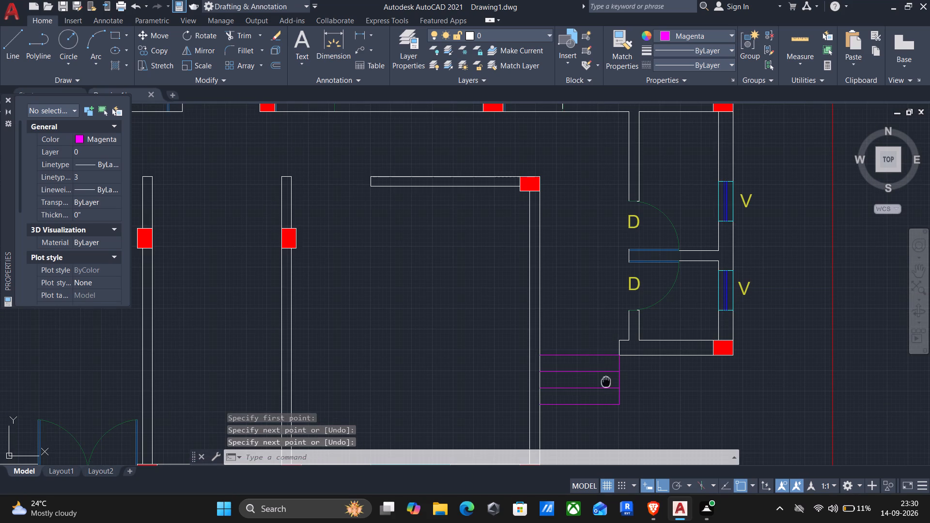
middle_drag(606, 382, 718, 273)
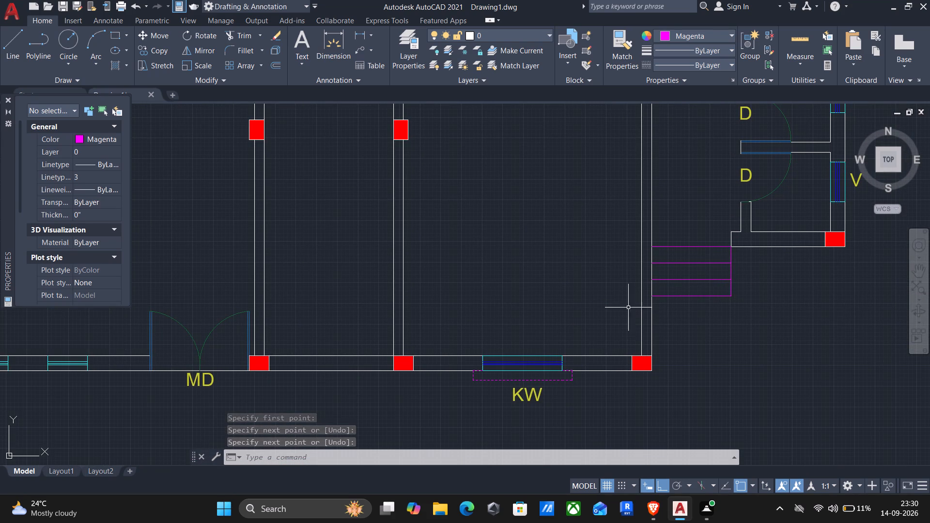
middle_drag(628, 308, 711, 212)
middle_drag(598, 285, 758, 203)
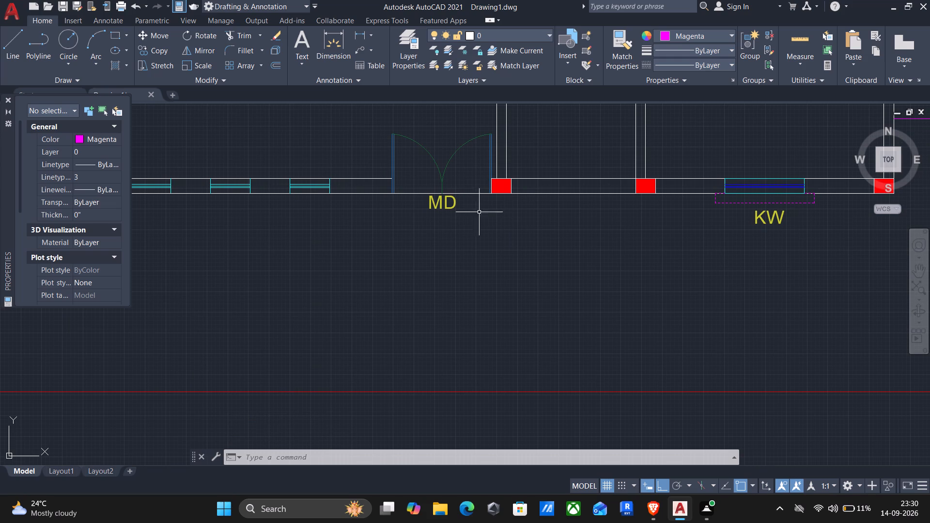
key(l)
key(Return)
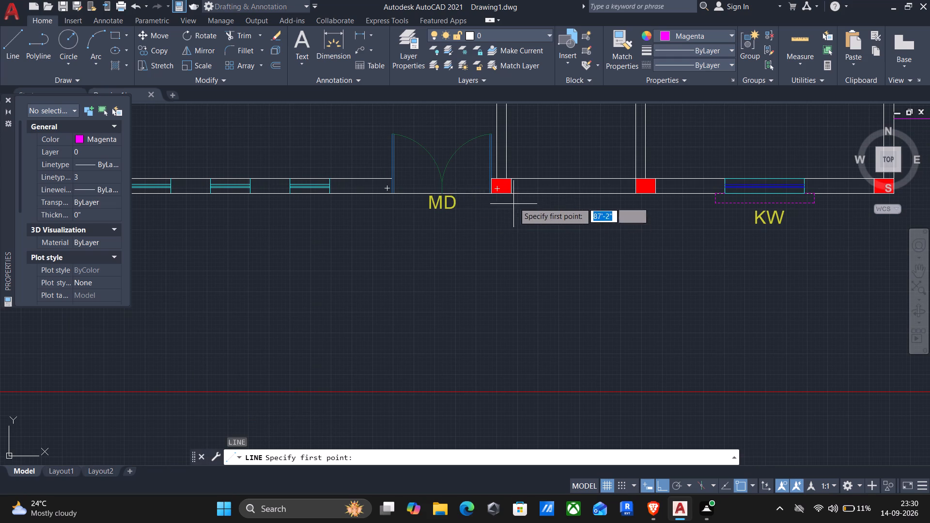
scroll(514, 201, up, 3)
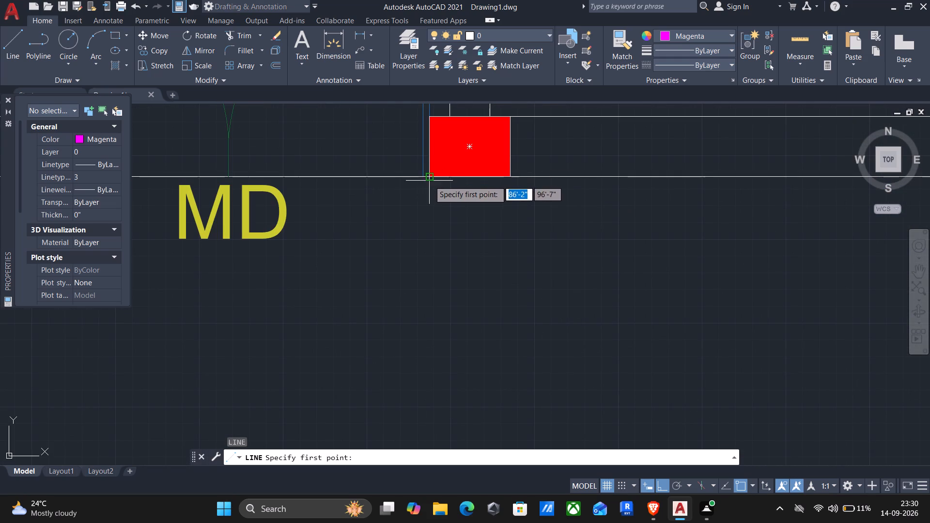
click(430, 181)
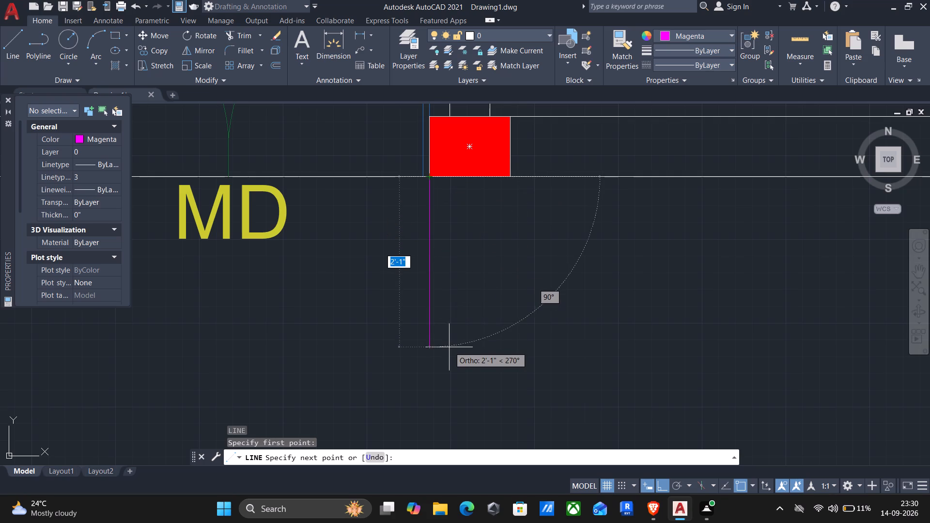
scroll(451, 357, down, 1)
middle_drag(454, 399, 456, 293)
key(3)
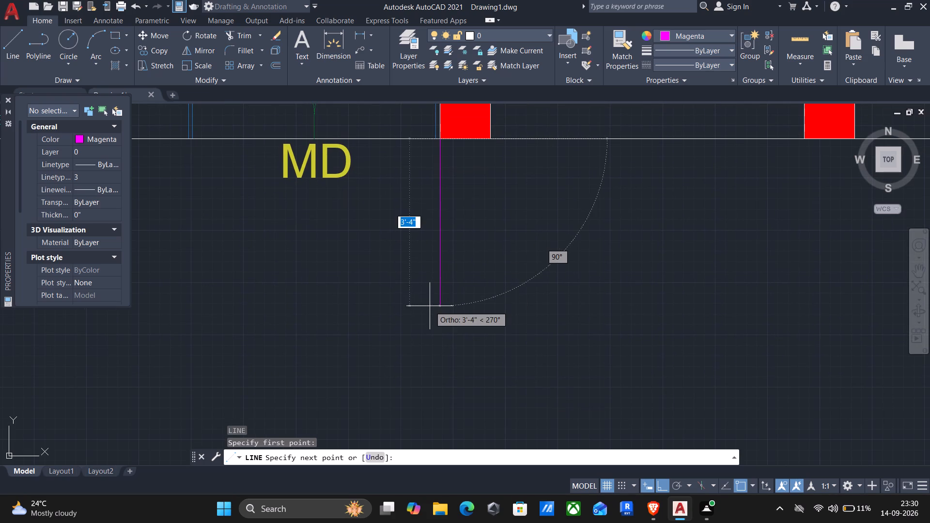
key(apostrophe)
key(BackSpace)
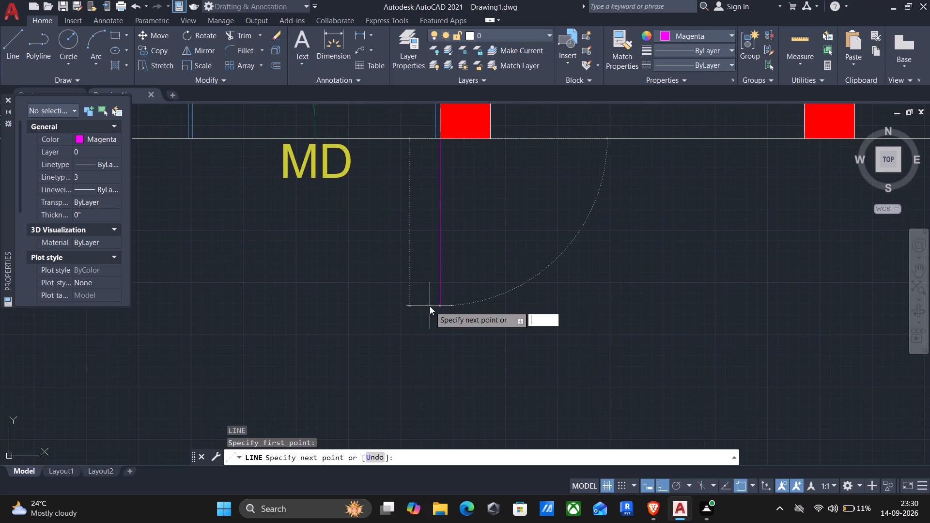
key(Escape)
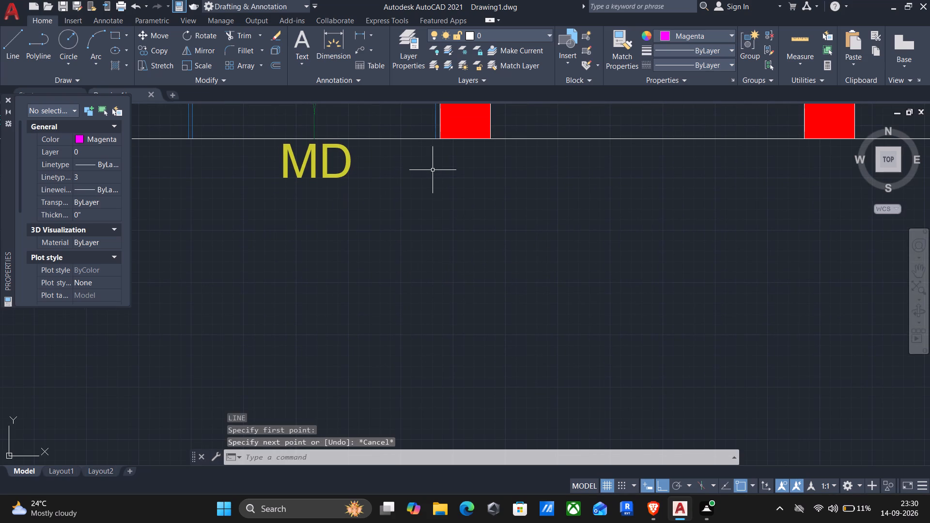
Outline a landing below the MD door, running 3' south from the column's corner, 5' west to the opposite jamb, and back up to the wall.
key(Return)
click(441, 138)
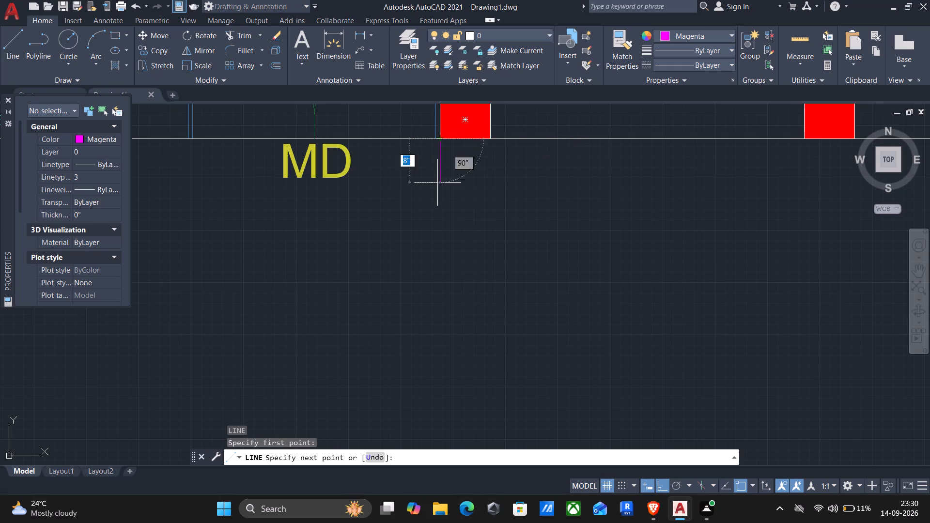
text(3')
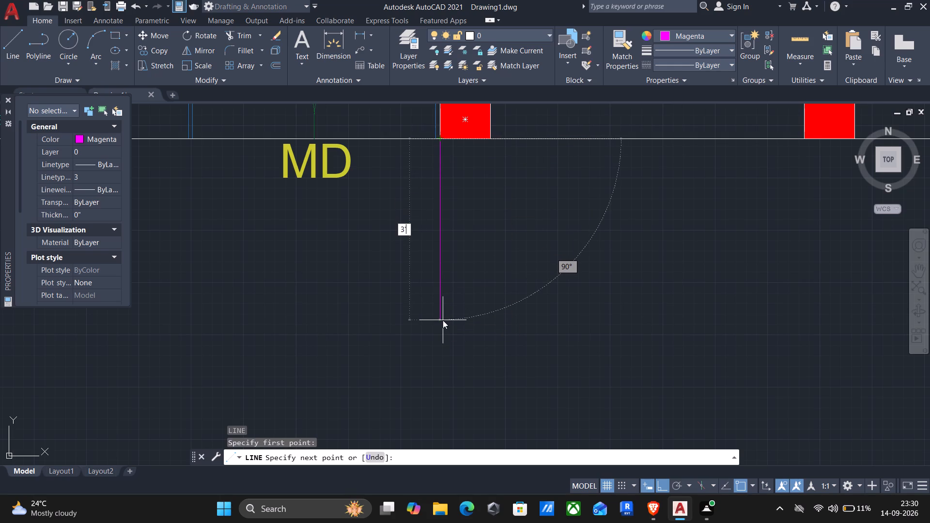
key(Return)
scroll(340, 319, down, 1)
middle_drag(278, 333, 367, 318)
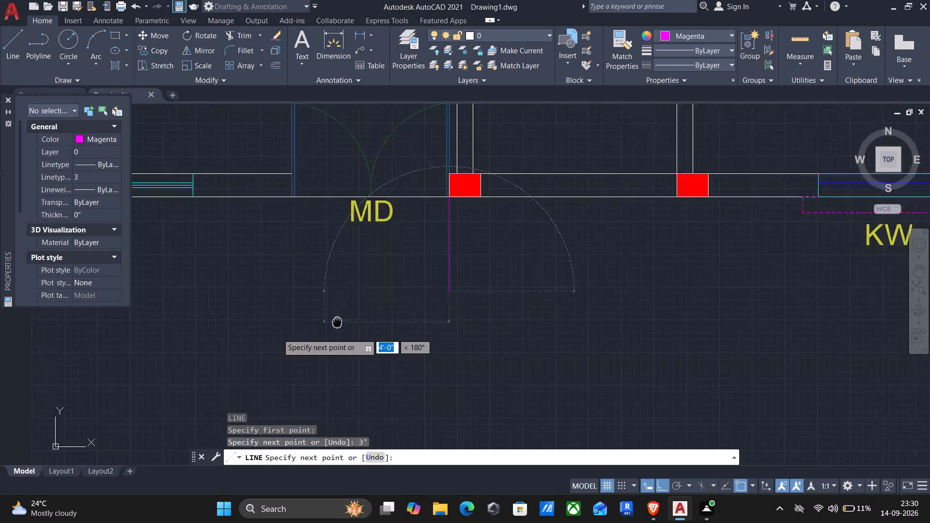
middle_drag(367, 318, 598, 283)
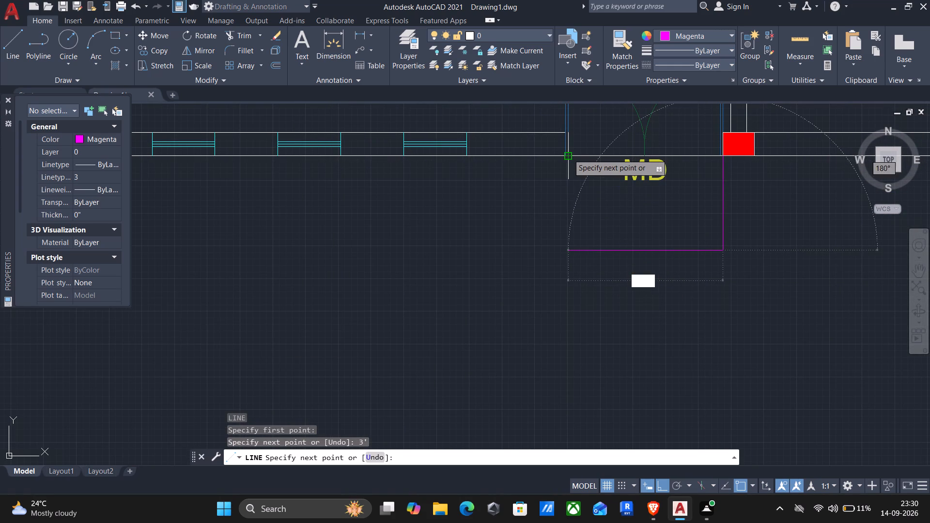
scroll(568, 154, up, 2)
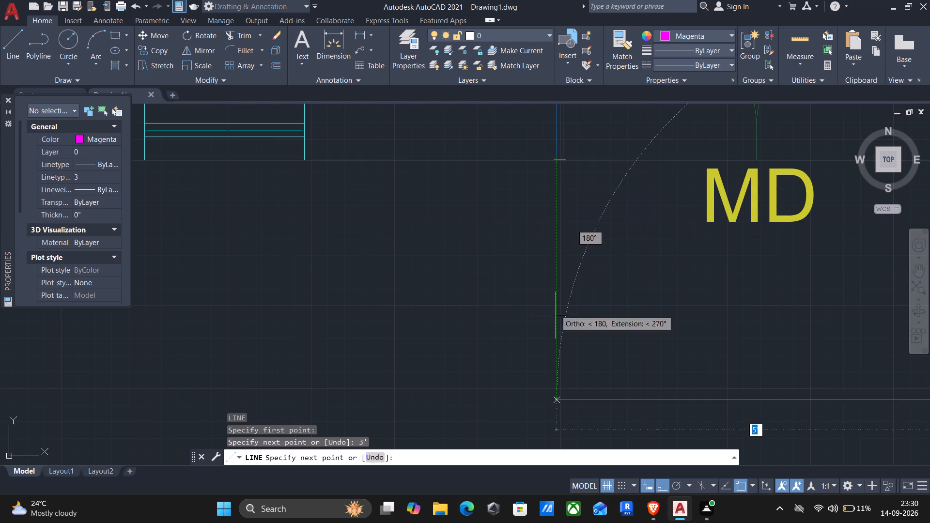
click(557, 396)
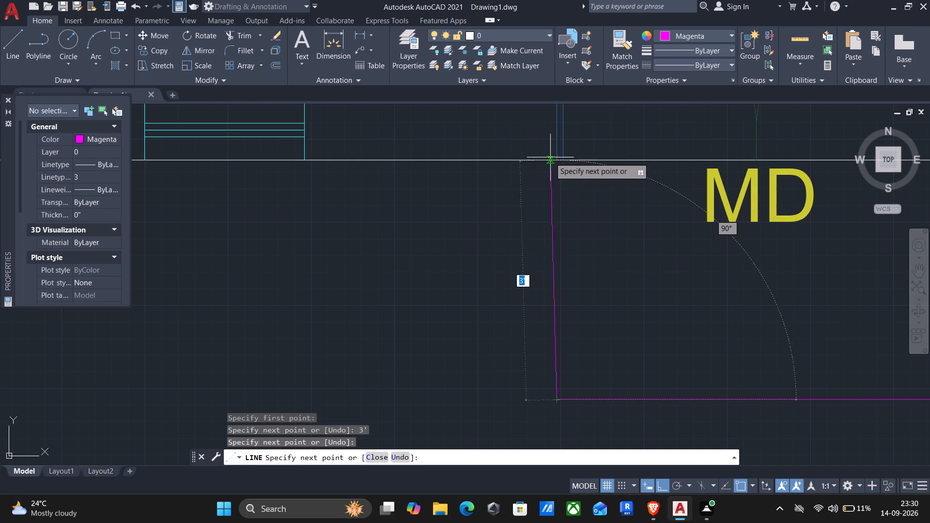
click(555, 162)
key(Return)
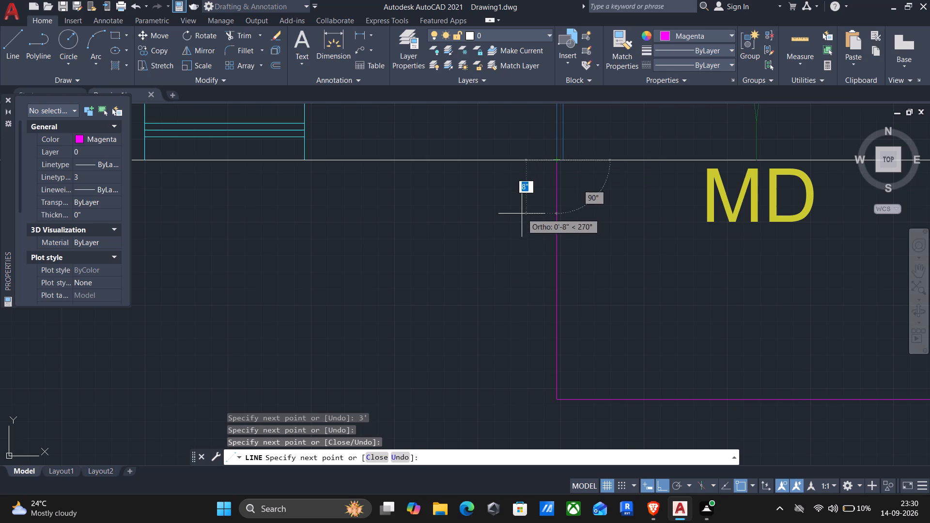
Offset the landing's west edge westward three times in succession at 10" spacing to form the step lines.
key(o)
key(Return)
click(564, 300)
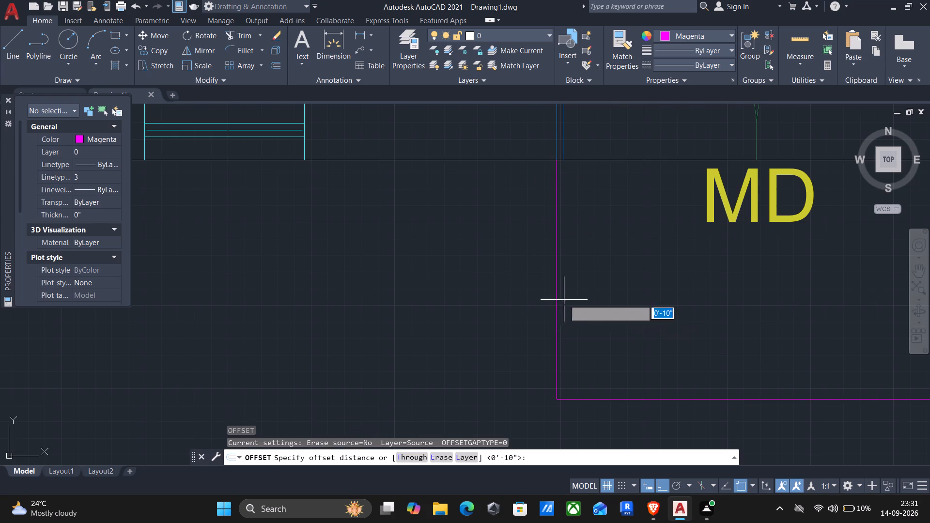
click(531, 319)
click(558, 289)
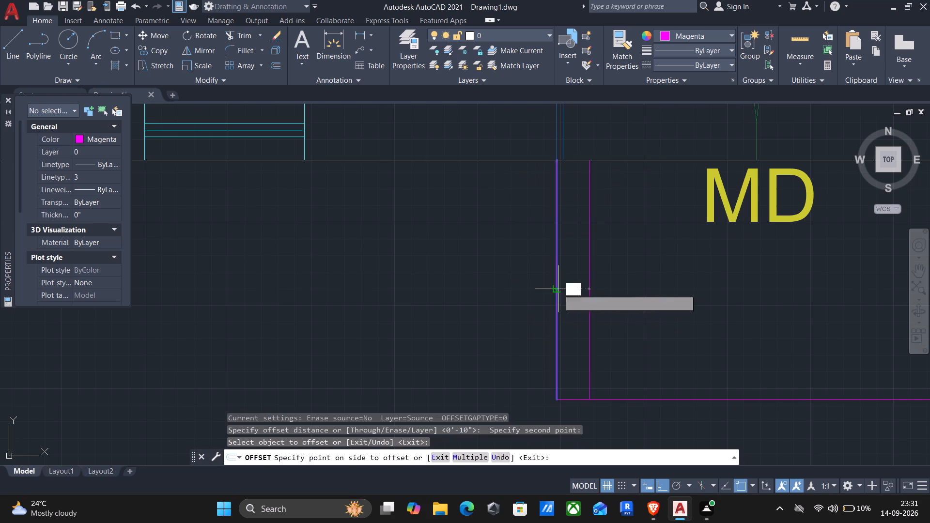
text(10")
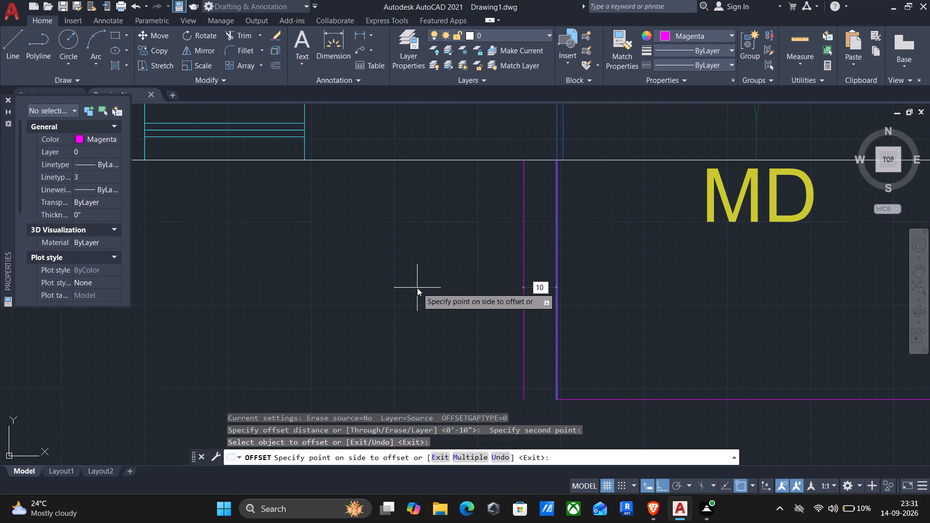
key(Return)
click(490, 274)
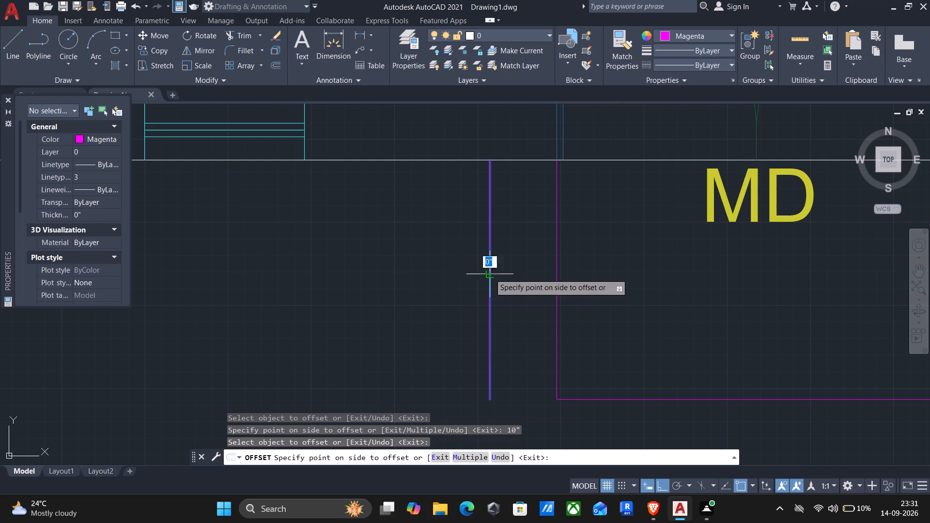
text(10)
key(shift+quotedbl)
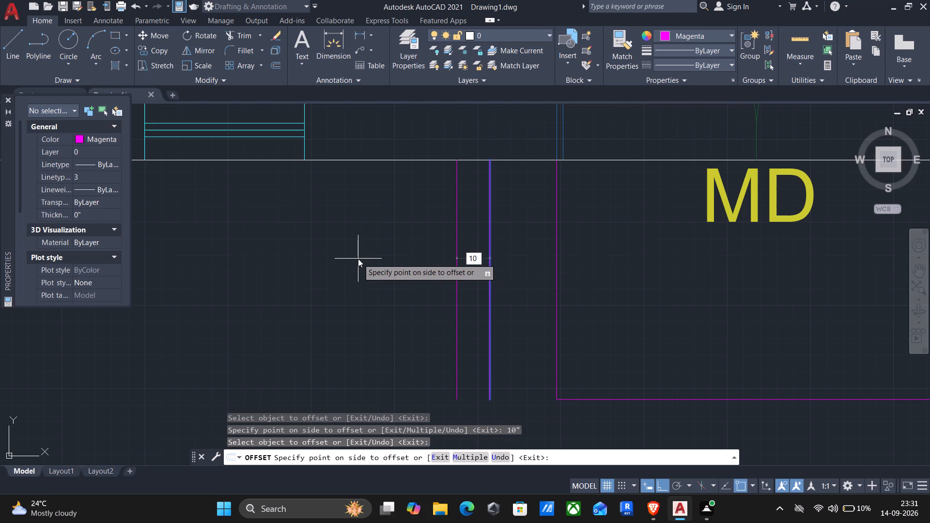
key(Return)
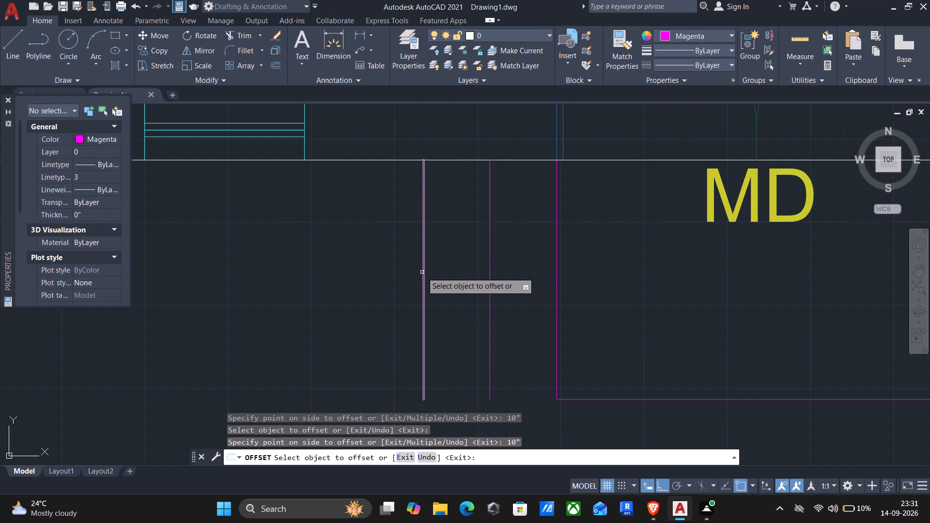
click(421, 272)
click(422, 273)
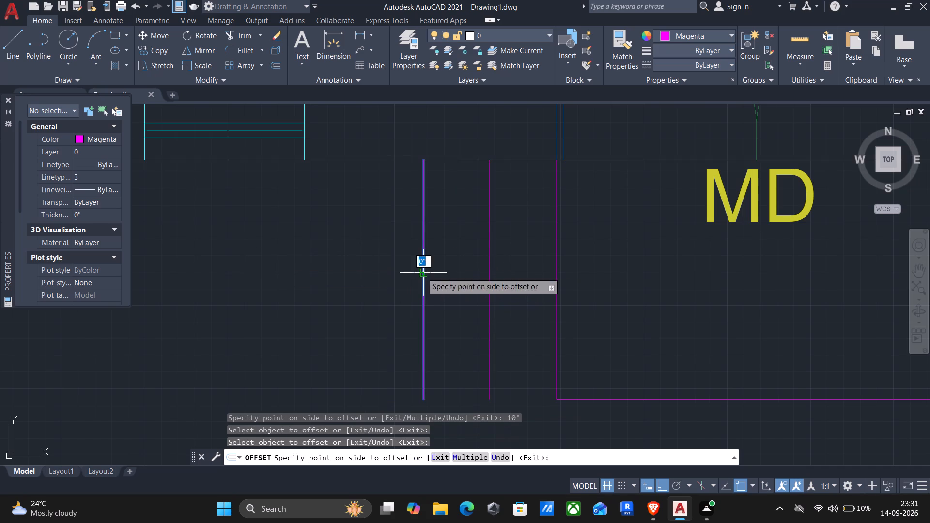
key(1)
text(0")
key(Return)
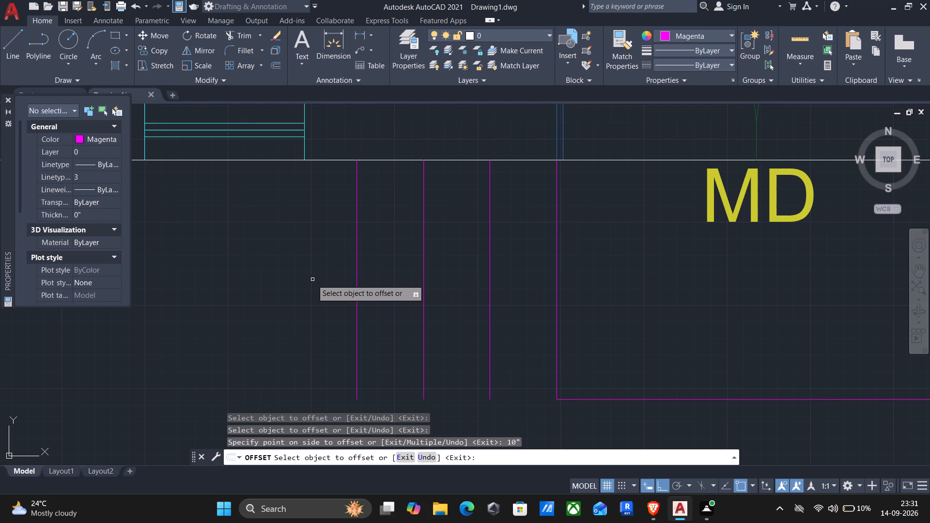
key(Escape)
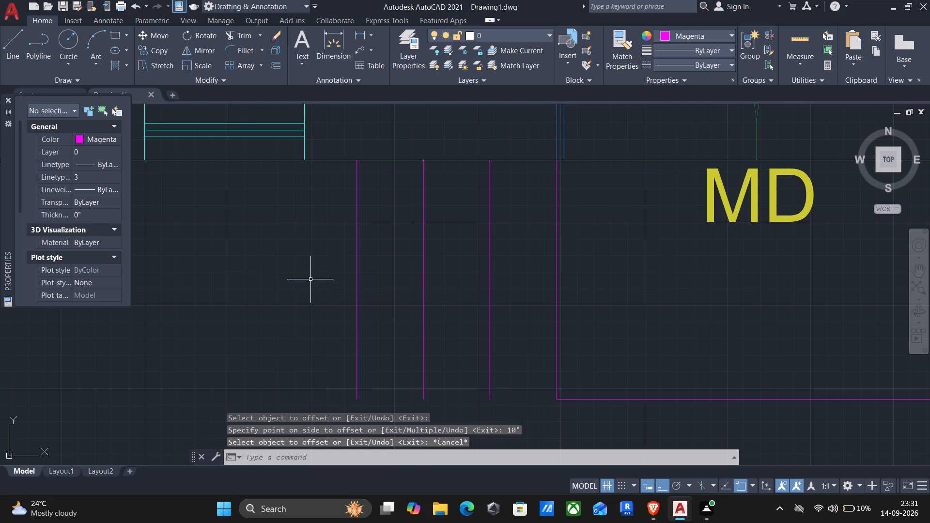
Close the steps' south side with a 2'-6" horizontal line from the landing's southwest corner to the outermost step line's end.
key(l)
key(Return)
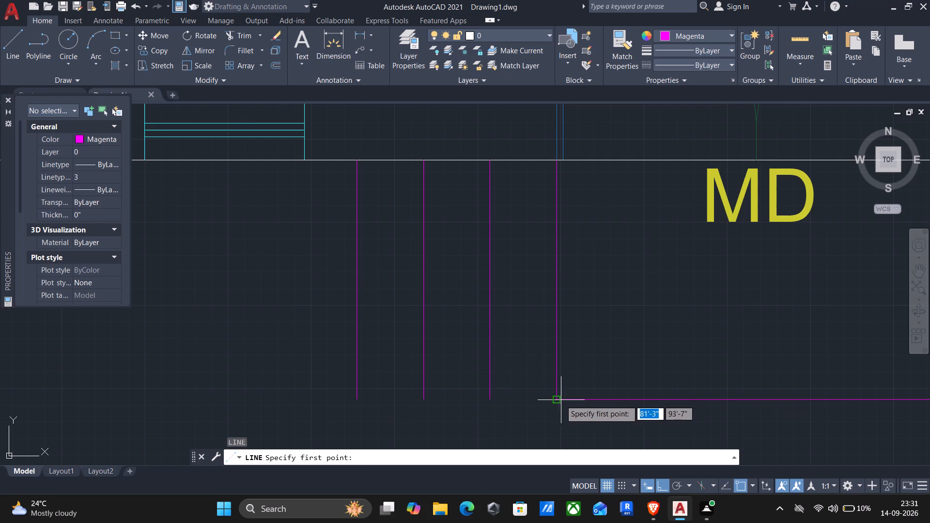
click(556, 400)
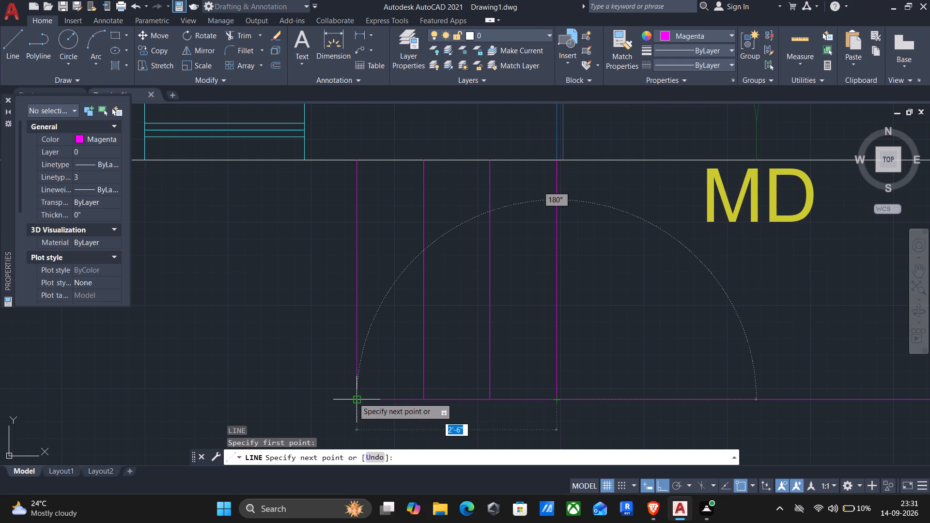
click(354, 398)
key(Return)
scroll(335, 362, down, 2)
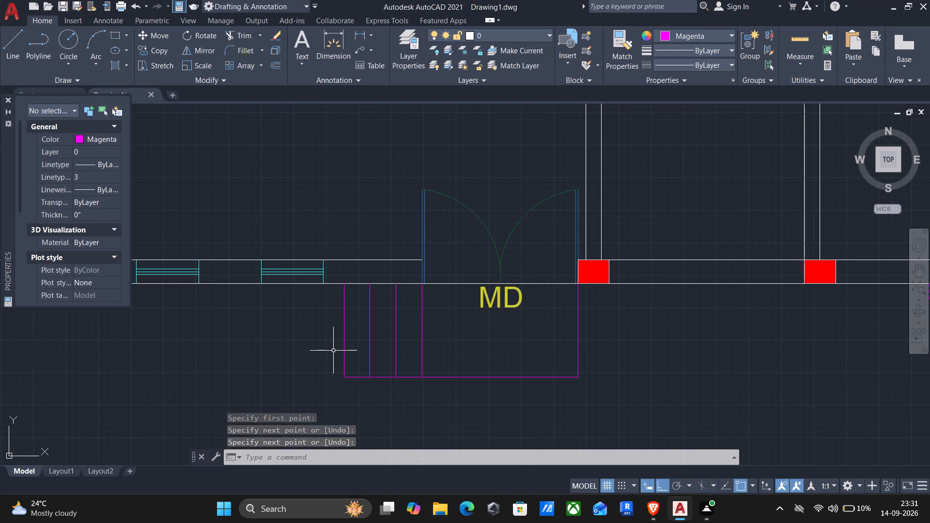
middle_drag(333, 353, 314, 300)
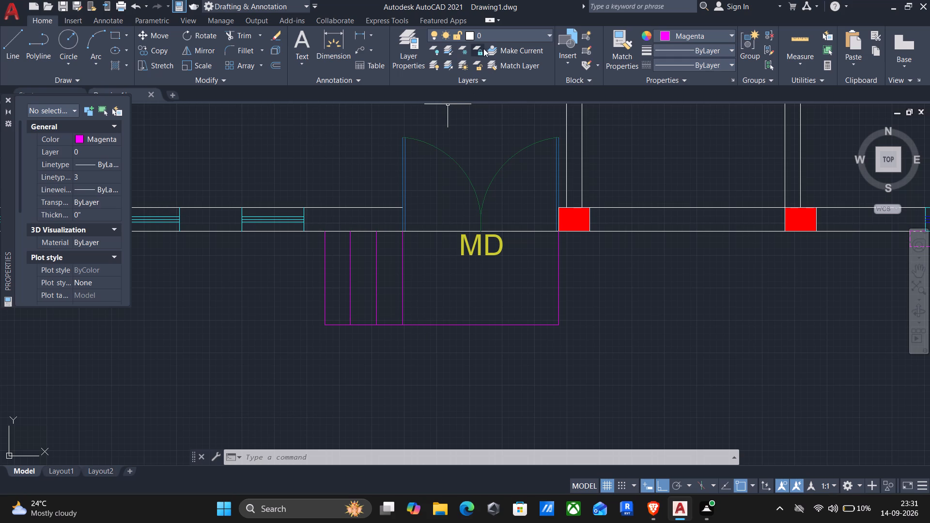
Close the properties palette and create a new layer named green with index color 82.
click(407, 36)
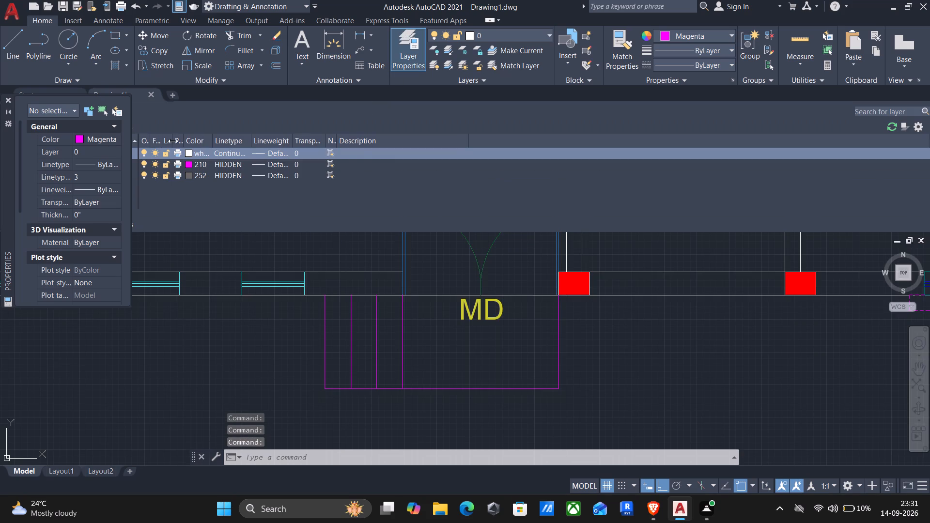
click(7, 96)
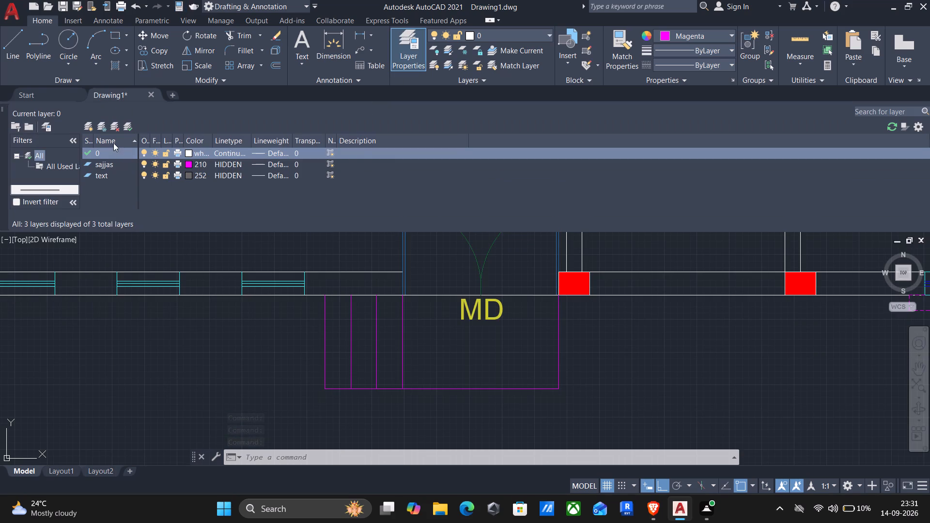
click(88, 120)
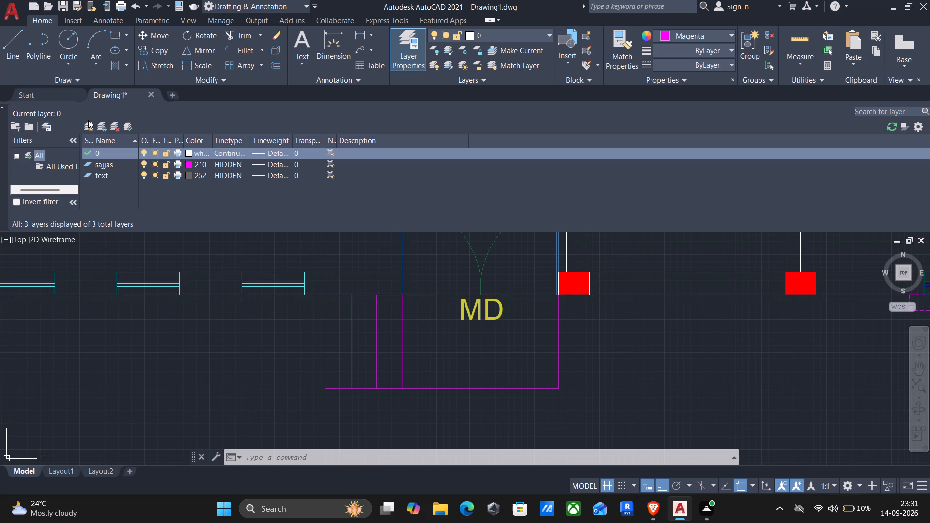
click(90, 131)
key(BackSpace)
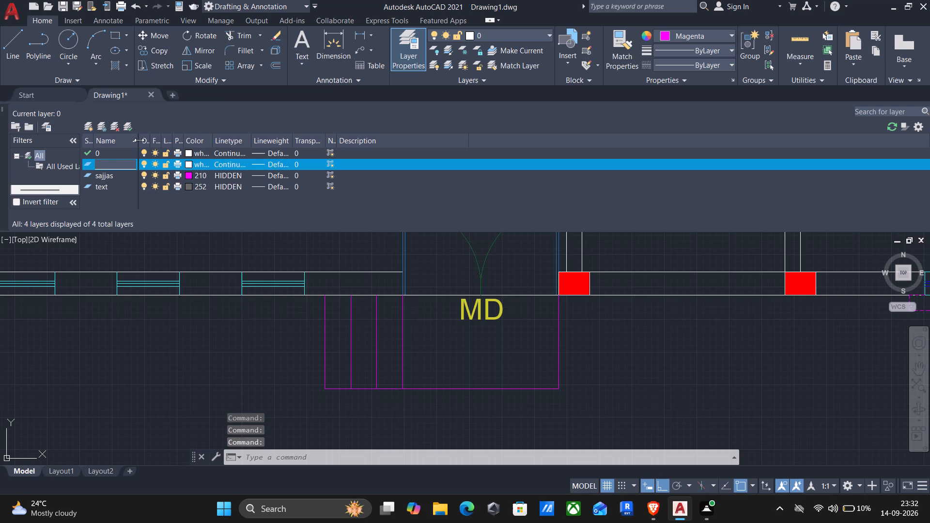
text(green)
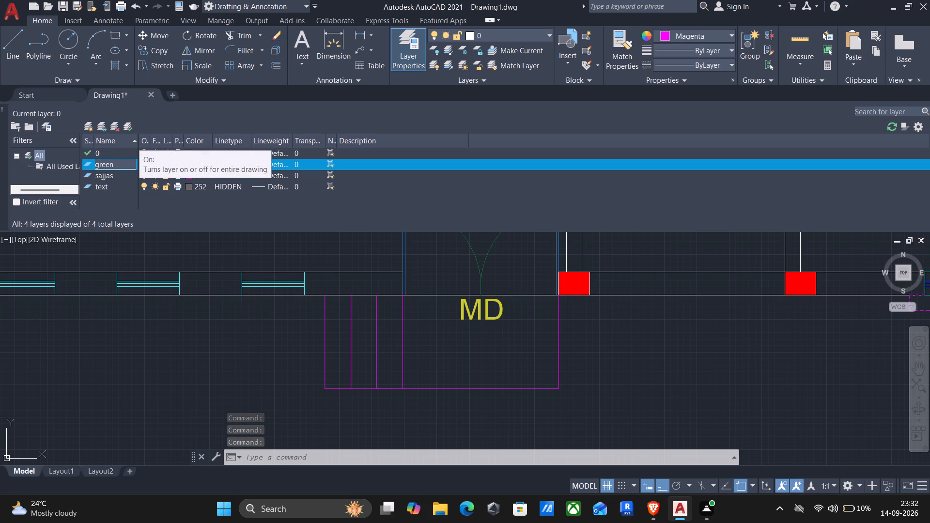
click(191, 165)
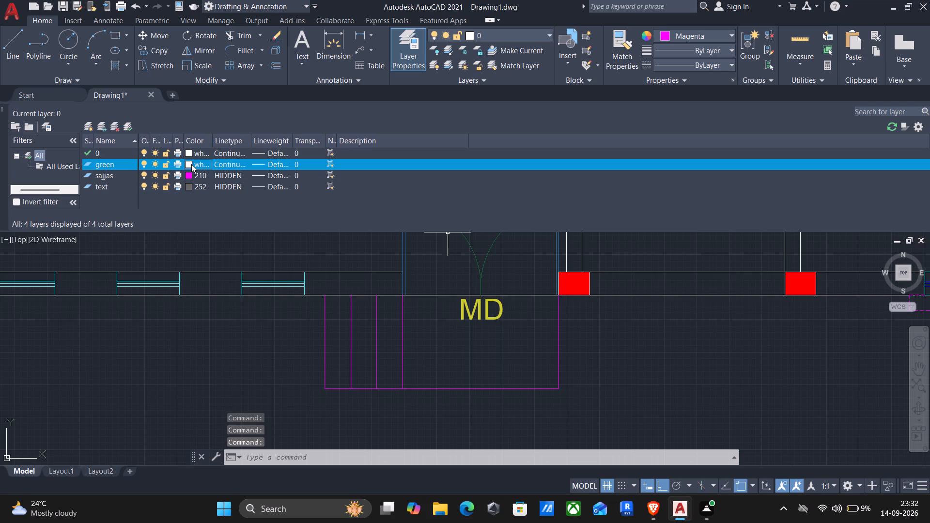
click(421, 203)
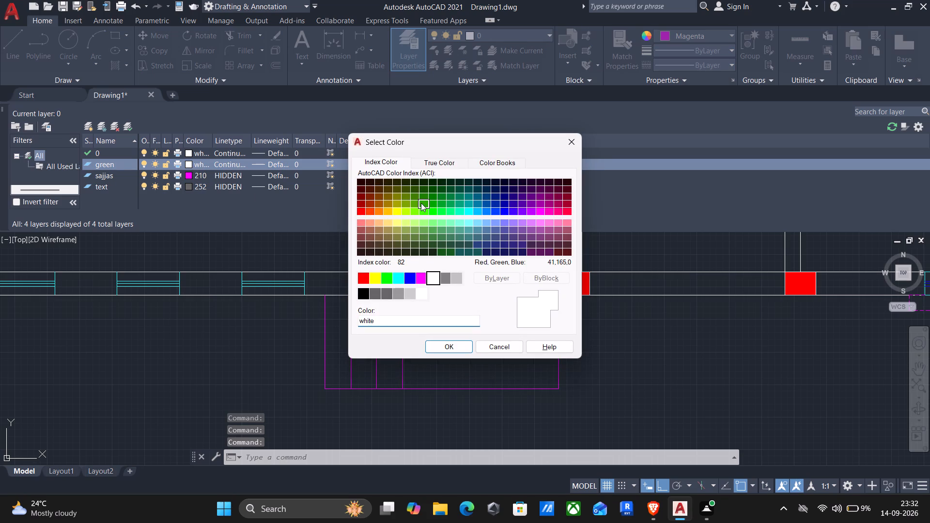
click(445, 350)
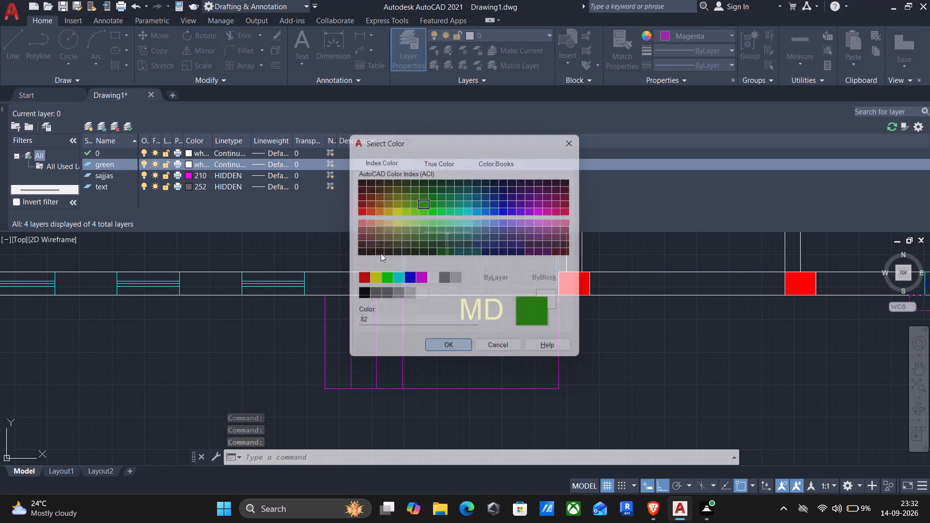
Assign the HIDDEN linetype to the green layer and close the layer manager.
click(246, 163)
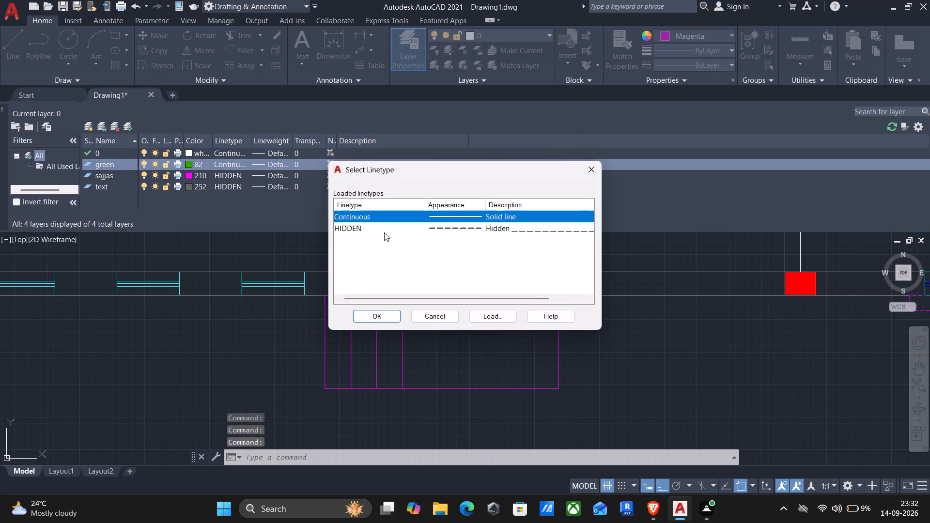
click(446, 226)
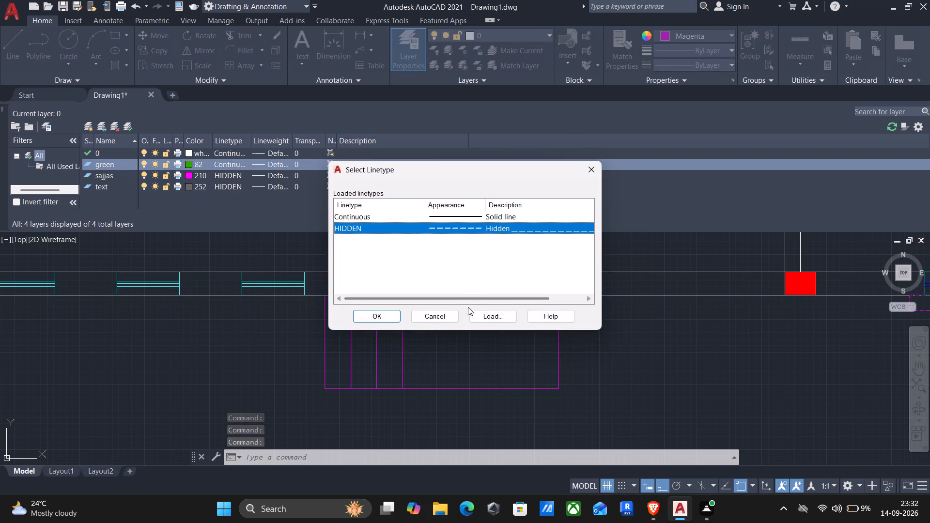
click(391, 315)
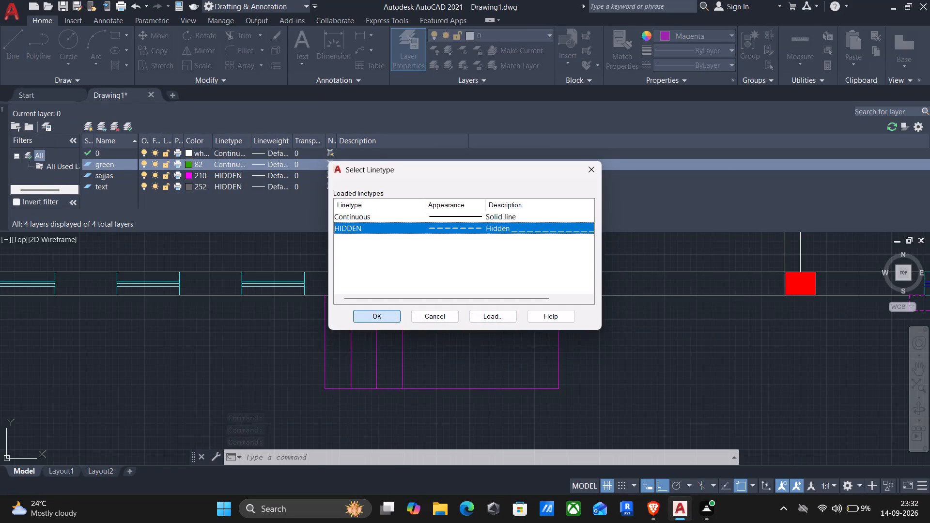
click(3, 112)
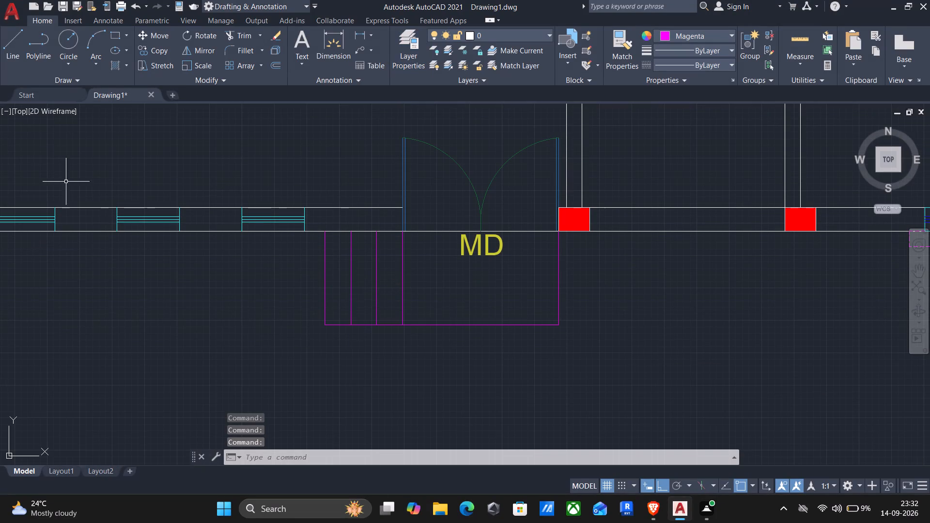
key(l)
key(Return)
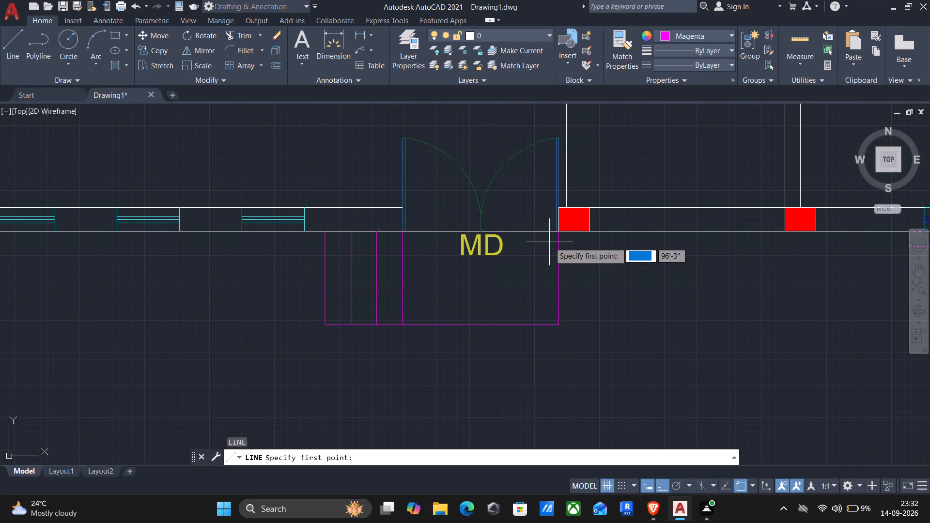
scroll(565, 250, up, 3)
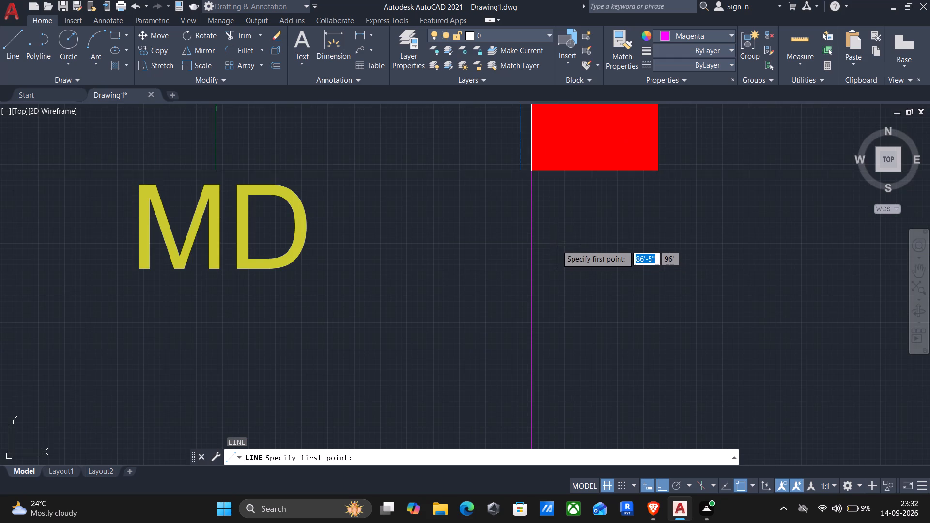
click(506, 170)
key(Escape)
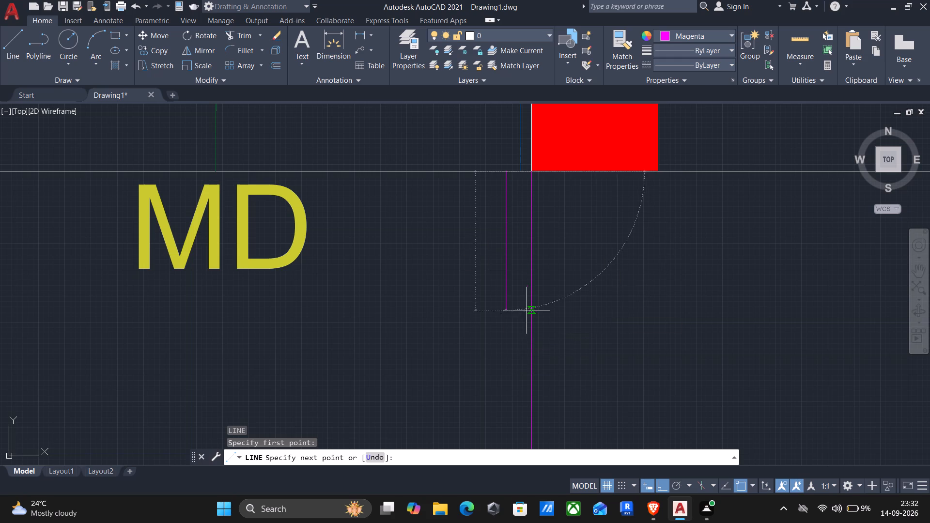
Set the object color to ByLayer and make the green layer current.
click(702, 39)
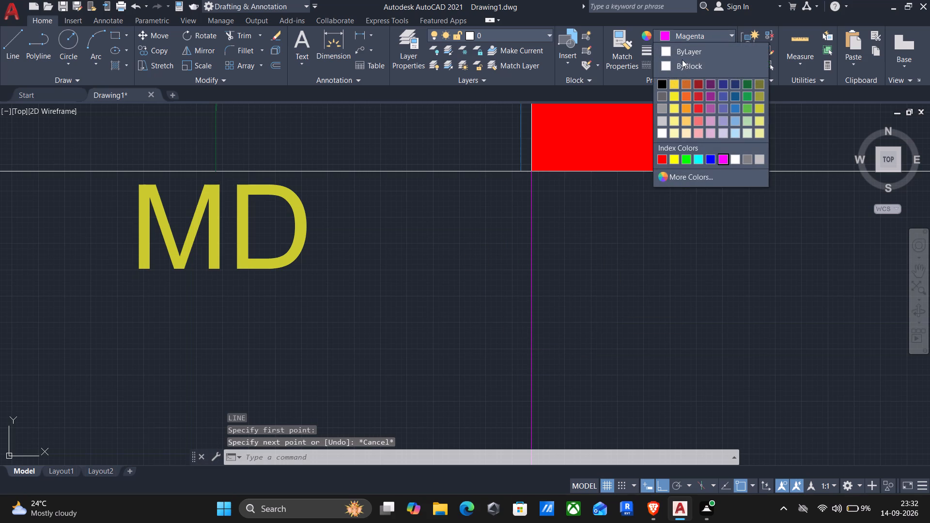
click(681, 56)
click(516, 40)
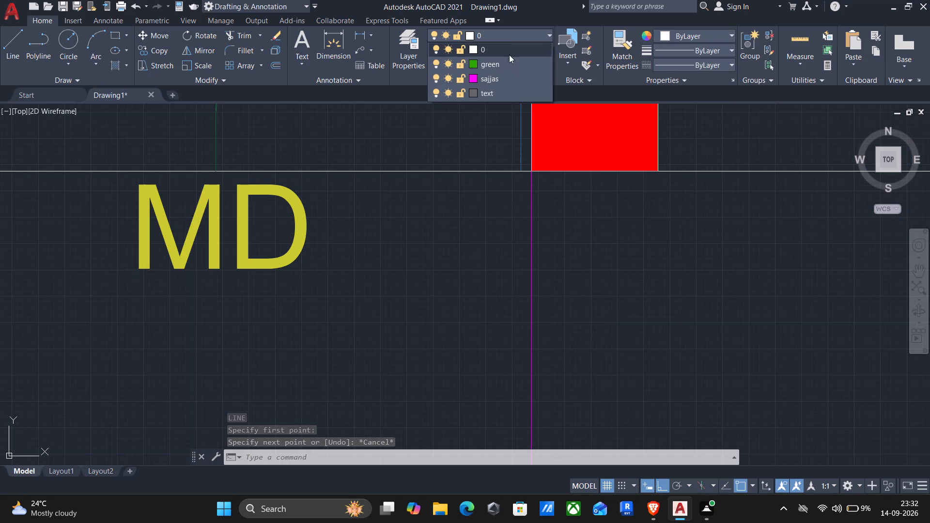
click(505, 65)
Draw a line from the wall just west of the MD door's column, about 3'-5" south, then about 19'-8" west past the steps.
key(l)
key(Return)
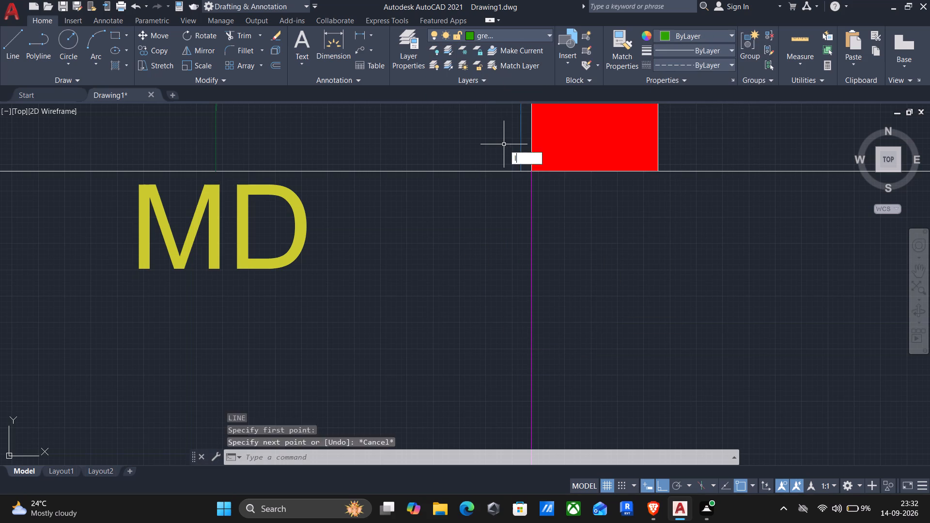
click(498, 170)
scroll(479, 251, down, 1)
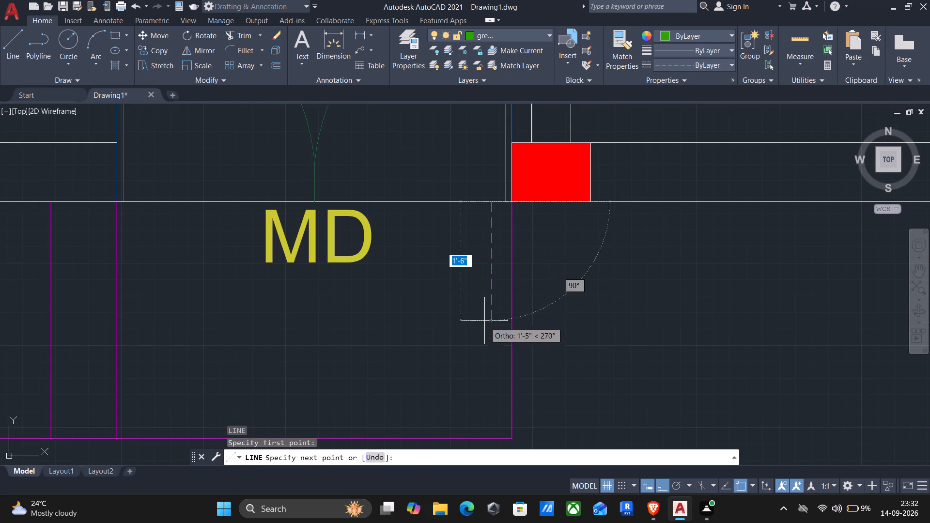
middle_drag(488, 344, 479, 176)
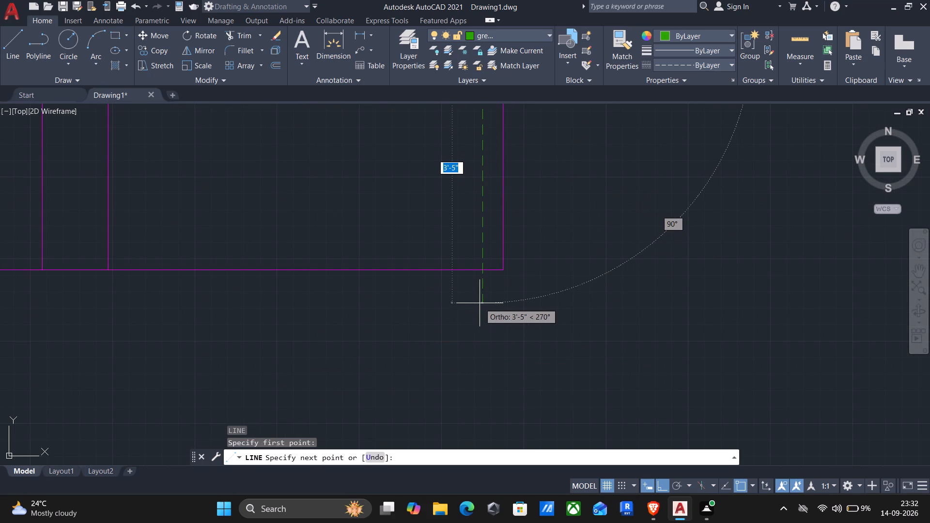
click(478, 302)
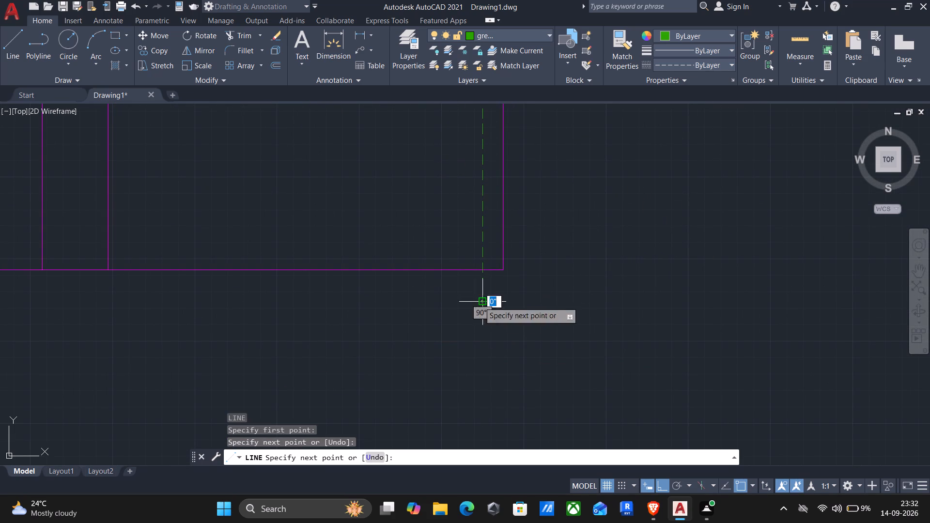
scroll(340, 328, down, 2)
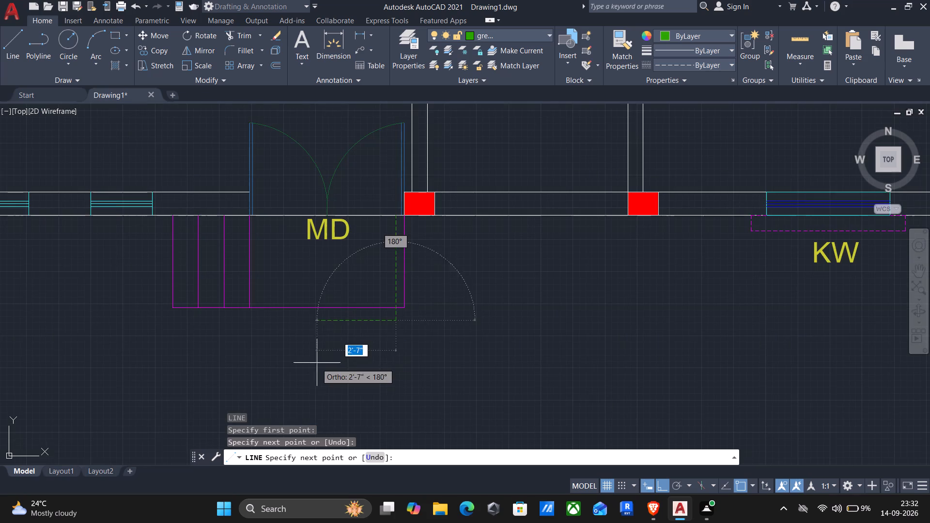
middle_drag(314, 373, 517, 320)
middle_drag(188, 322, 405, 331)
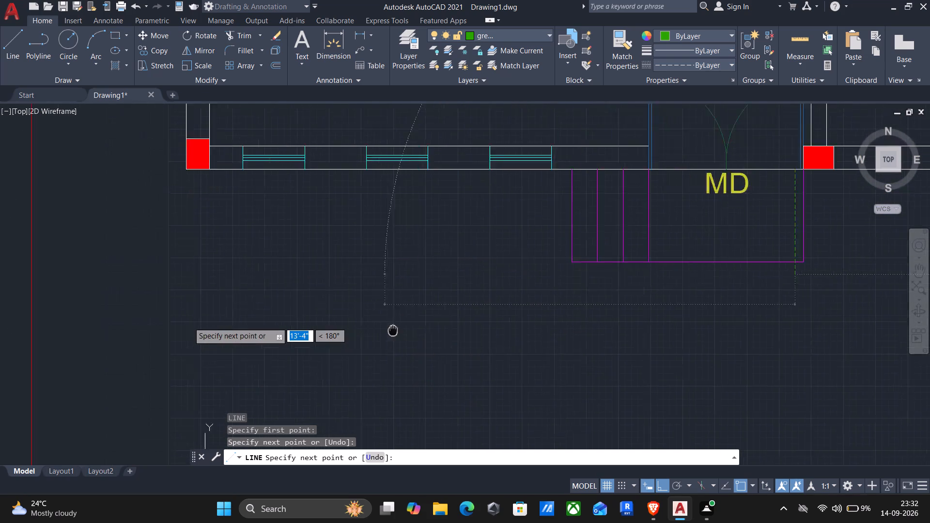
middle_drag(405, 331, 503, 329)
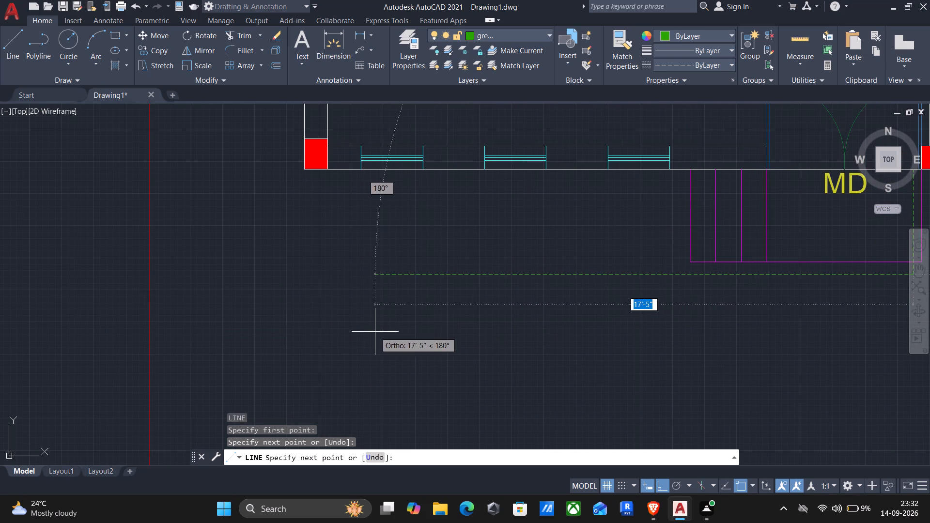
click(306, 279)
key(Return)
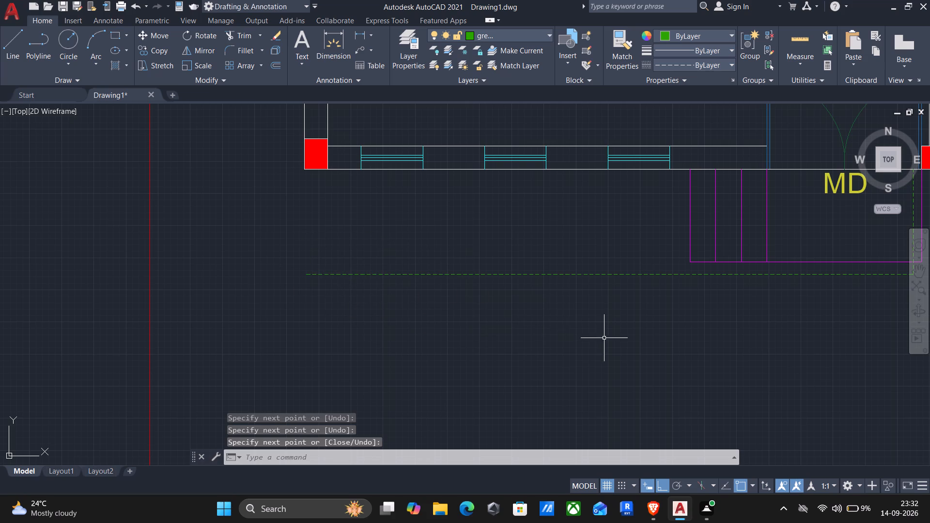
Offset the green vertical line 7" east and the long green horizontal line 7" south.
middle_drag(604, 340, 359, 369)
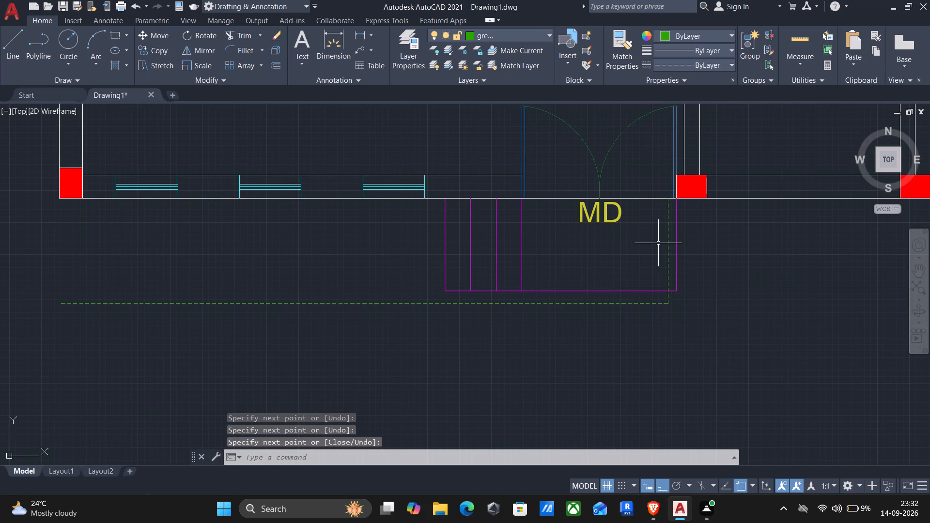
key(o)
key(Return)
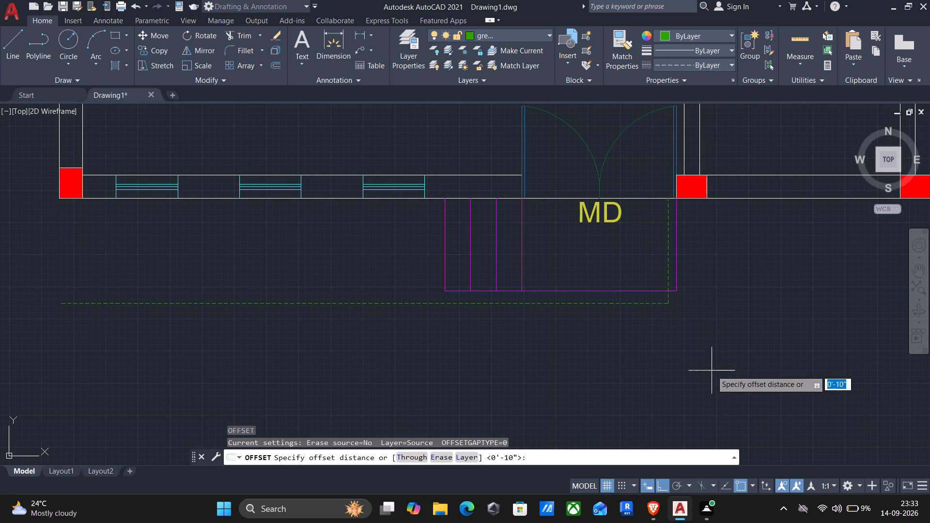
click(669, 249)
click(693, 248)
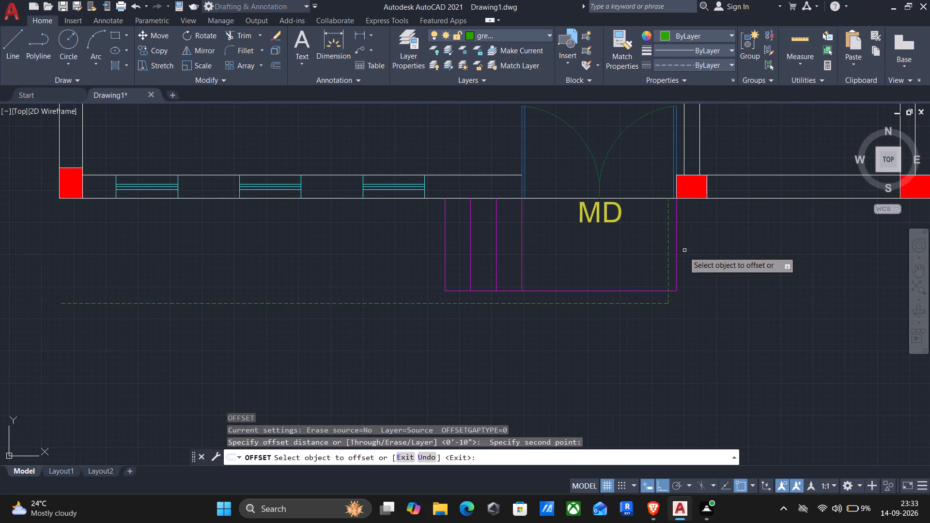
click(669, 258)
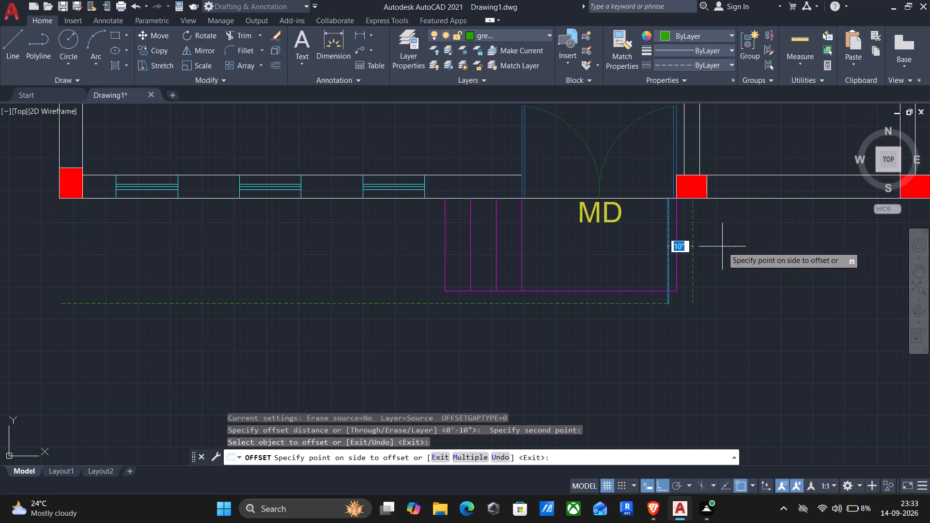
text(7")
key(Return)
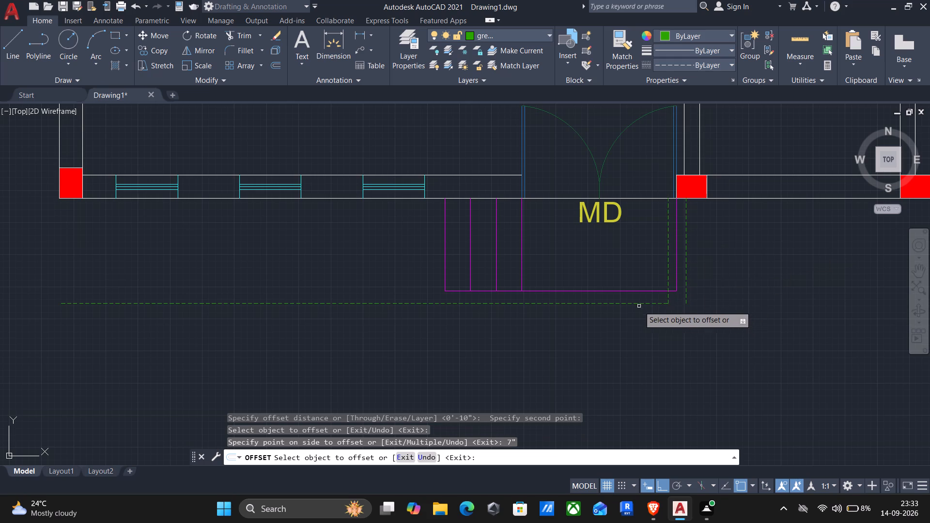
click(622, 303)
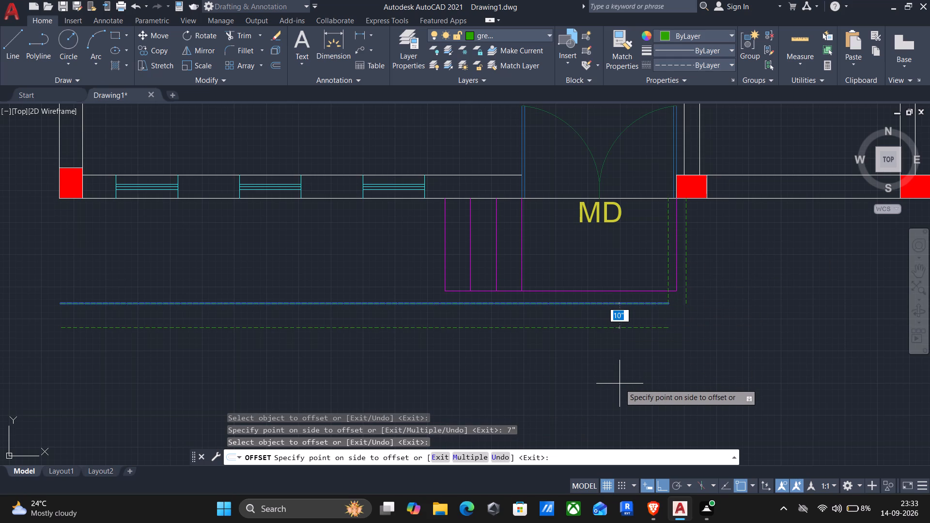
text(7")
key(Return)
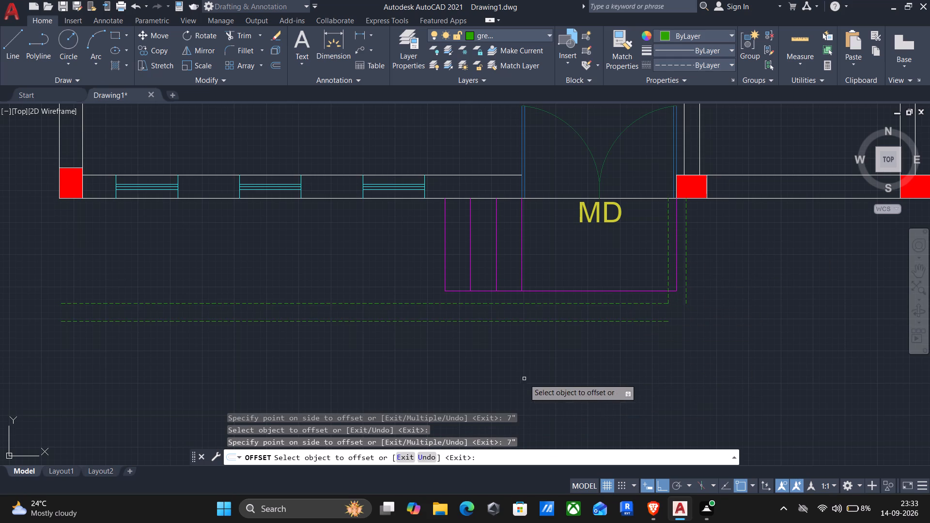
middle_drag(524, 379, 766, 335)
key(Escape)
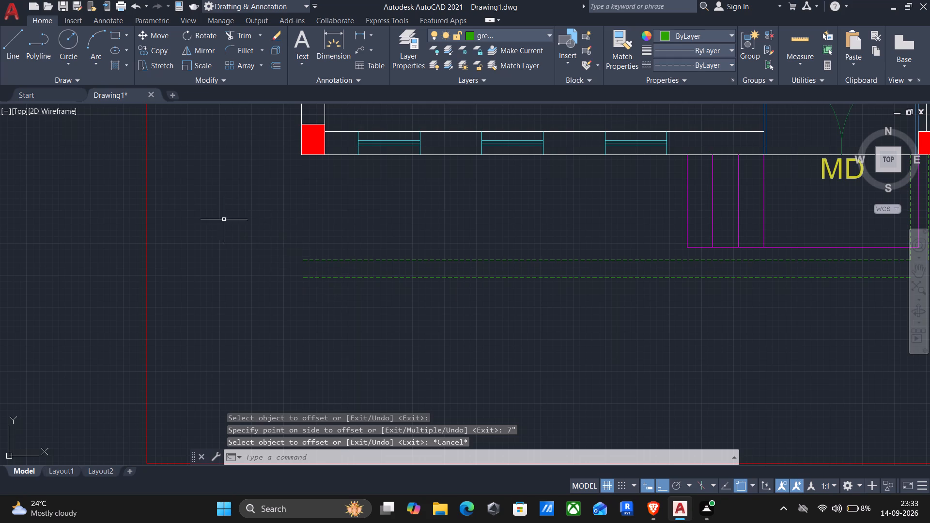
Draw a line from the outer wall just north of the southwest column, about 6" west, then south to just short of the horizontal green lines.
middle_drag(210, 219, 406, 263)
key(l)
key(Return)
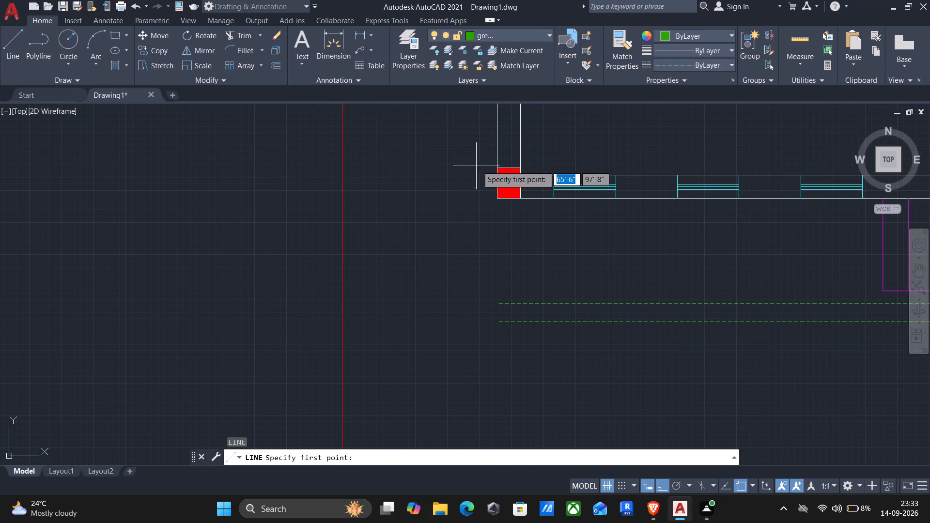
click(495, 154)
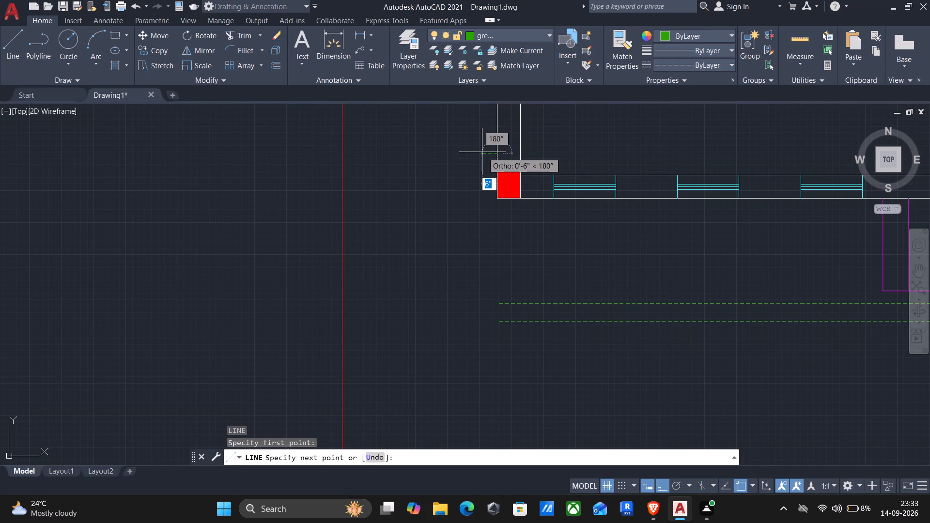
click(481, 153)
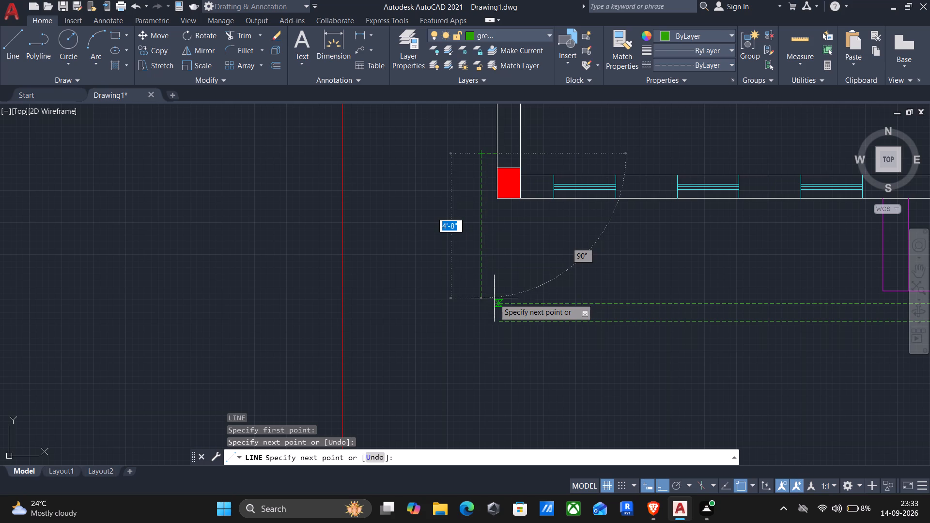
click(480, 294)
key(Escape)
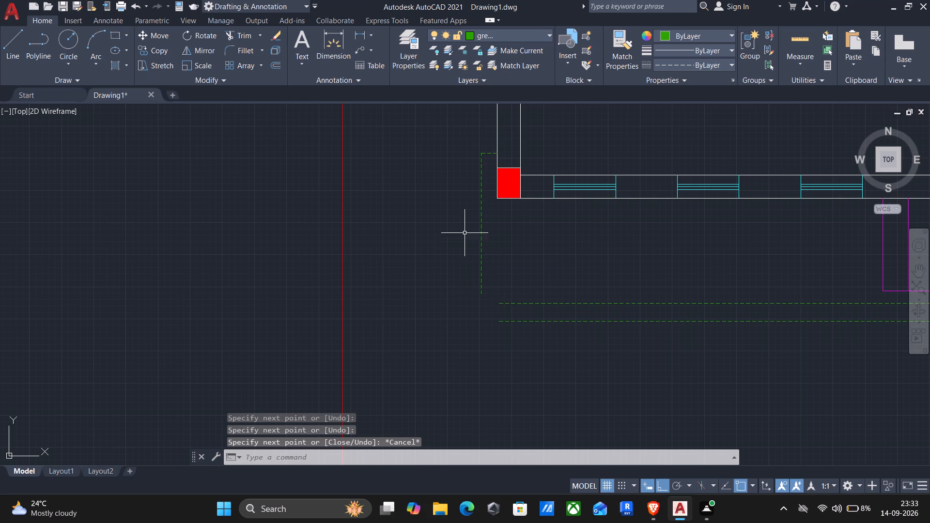
Offset the green vertical line beside the southwest column 7" to the west.
key(o)
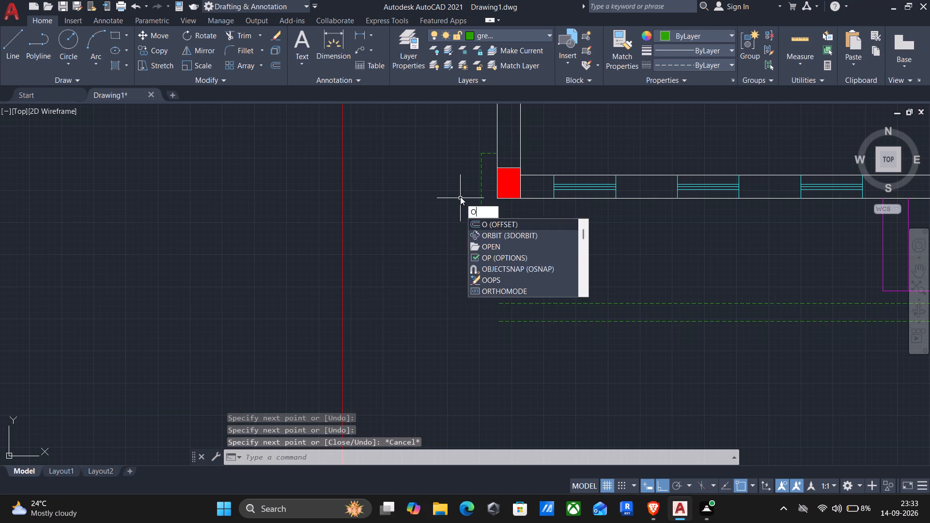
key(Return)
click(477, 204)
drag(449, 232, 453, 227)
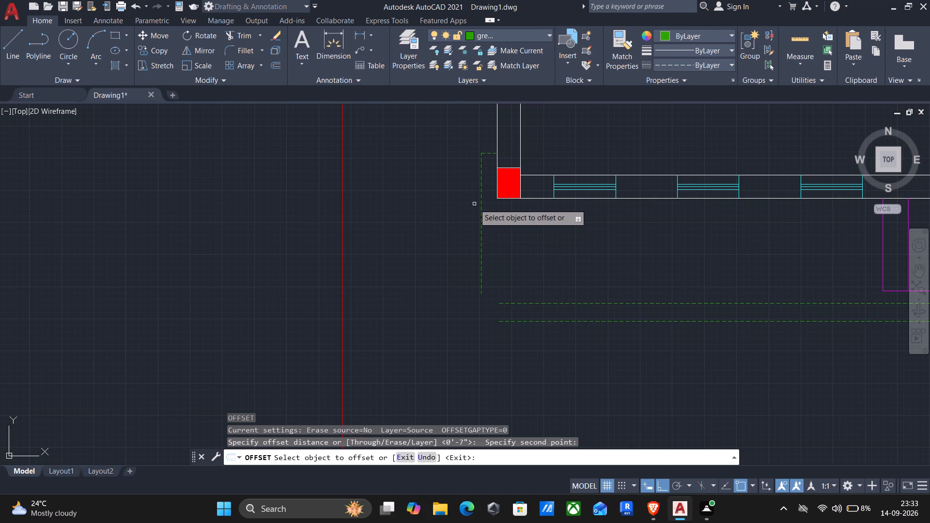
click(481, 198)
text(7")
key(Return)
key(Escape)
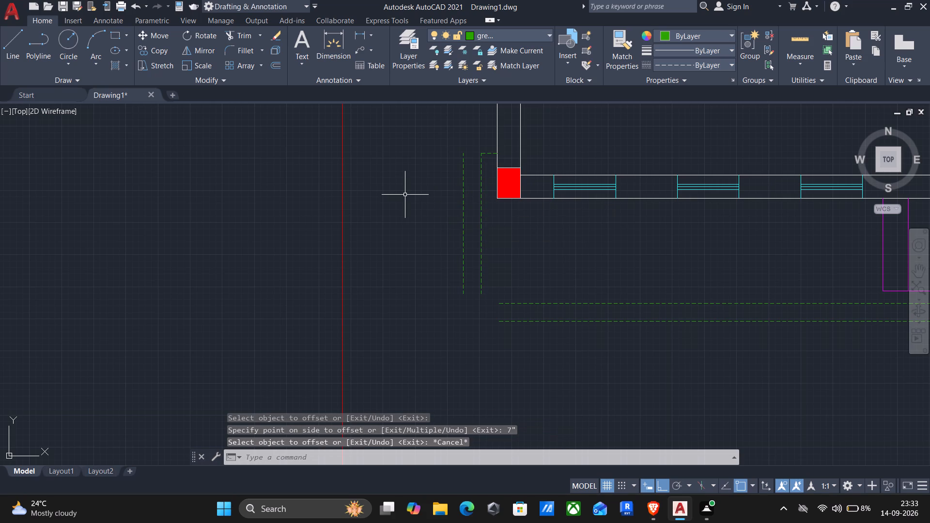
Fillet the inner west vertical line and the inner horizontal green line into a sharp corner with zero radius.
key(f)
key(Return)
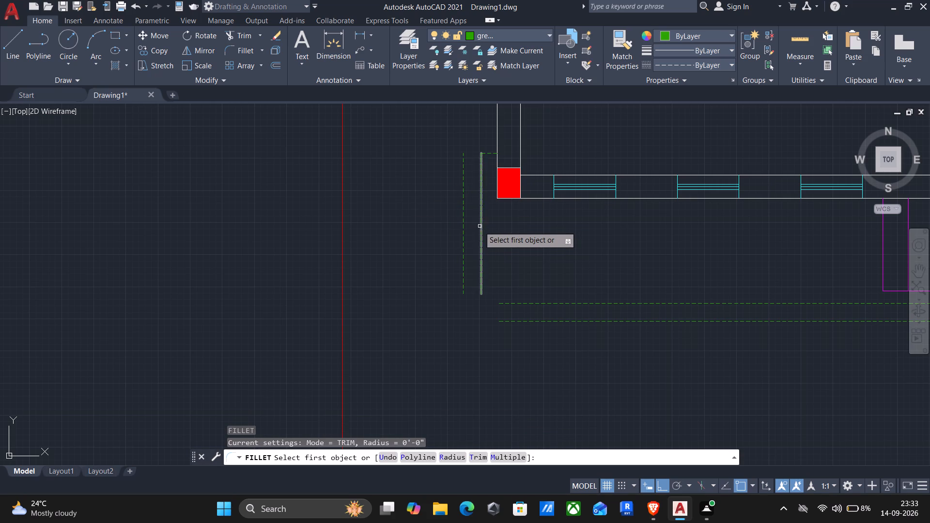
click(479, 226)
click(481, 223)
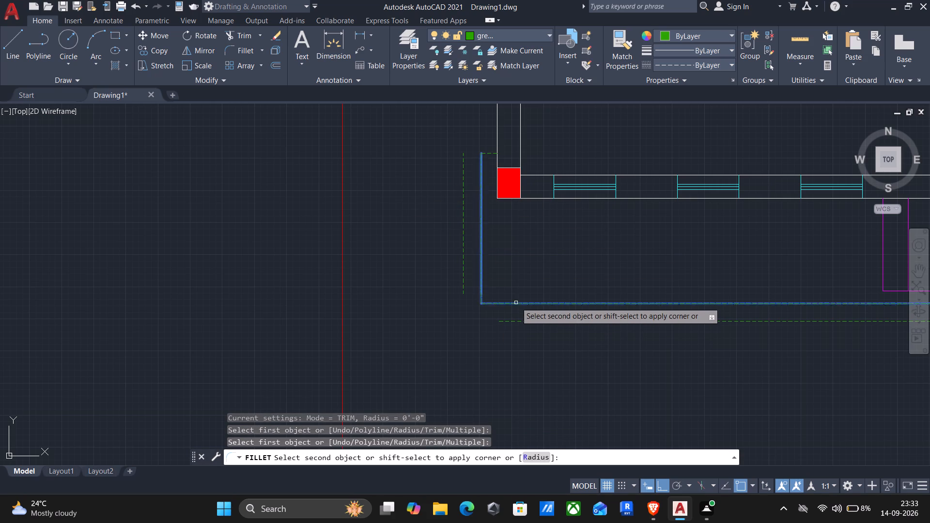
click(516, 302)
click(505, 304)
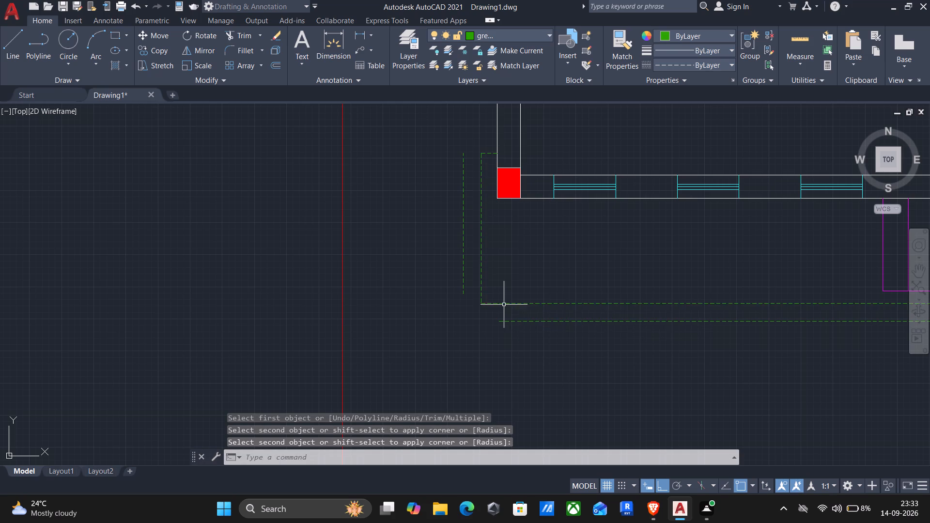
Fillet the outer horizontal green line and the outer west vertical line into a sharp southwest corner with zero radius.
key(Return)
click(502, 322)
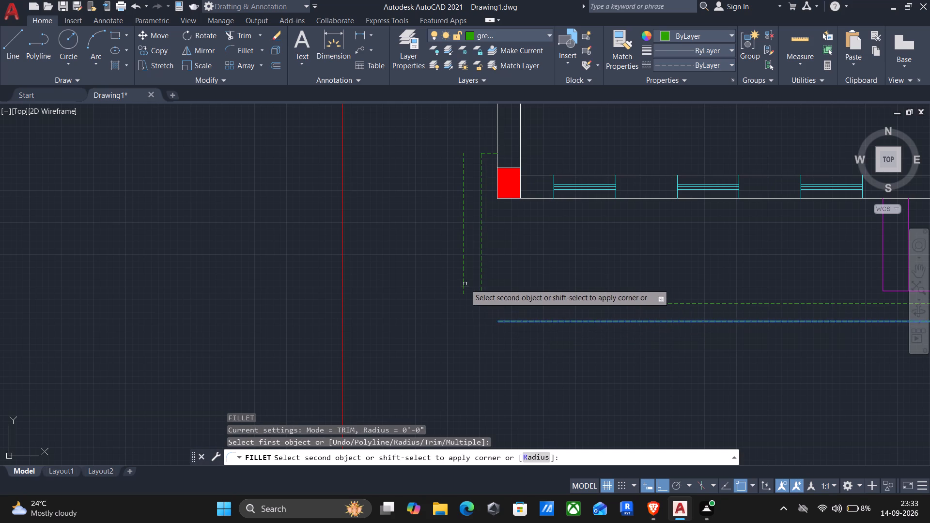
click(461, 280)
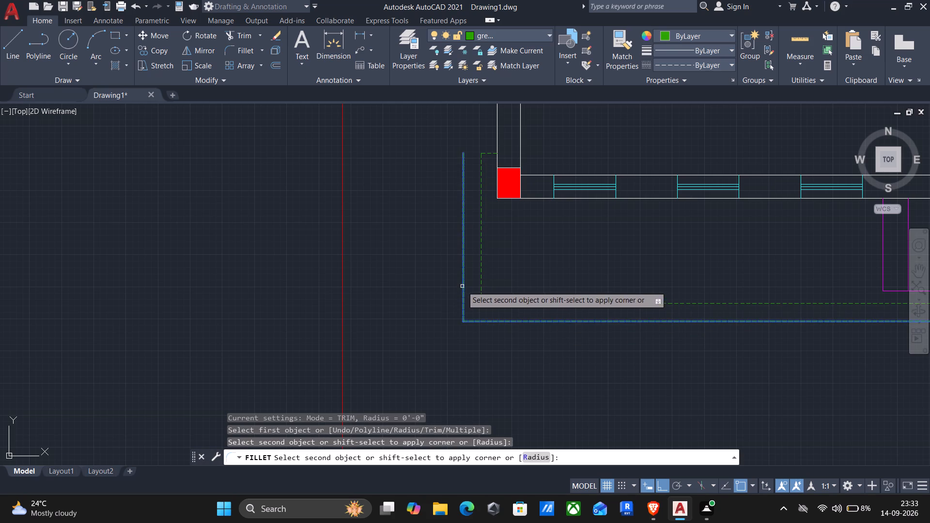
click(463, 286)
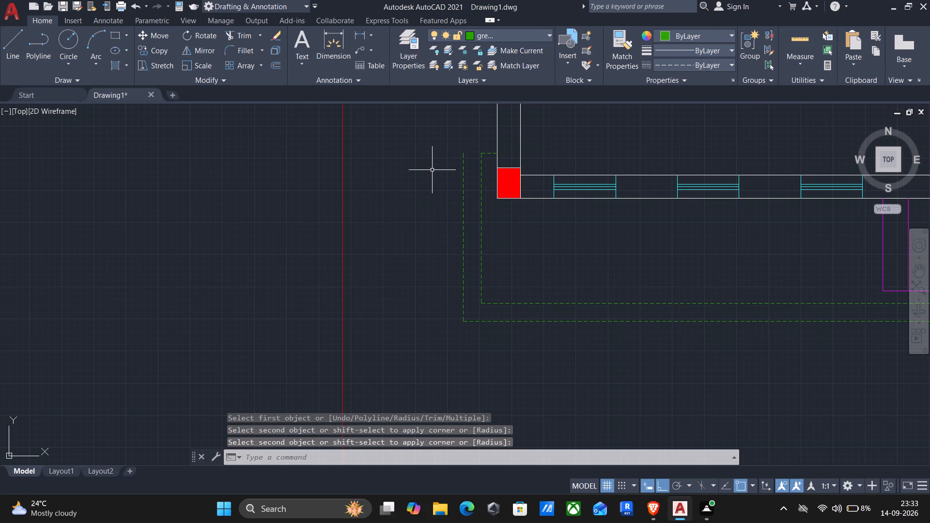
Extend the short horizontal green line north of the southwest column west to the outer vertical green line.
text(ex)
key(Return)
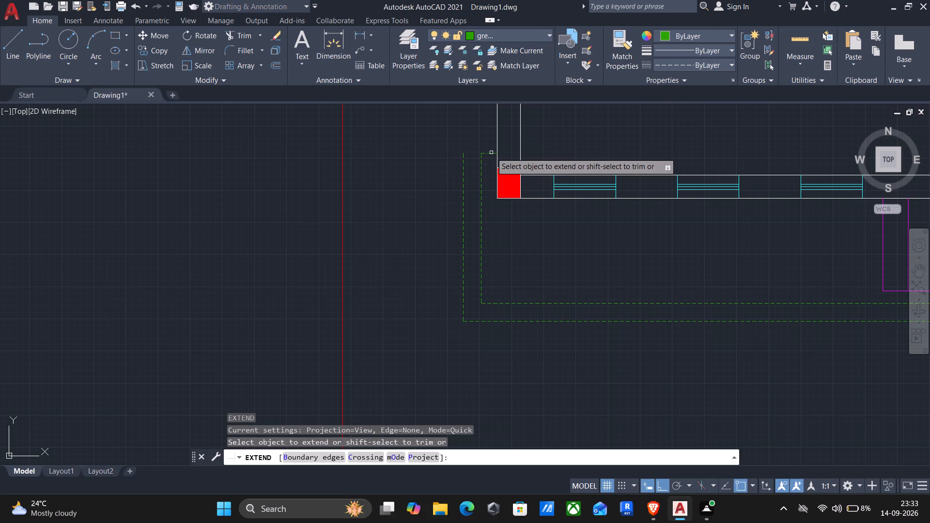
scroll(483, 154, up, 1)
click(483, 154)
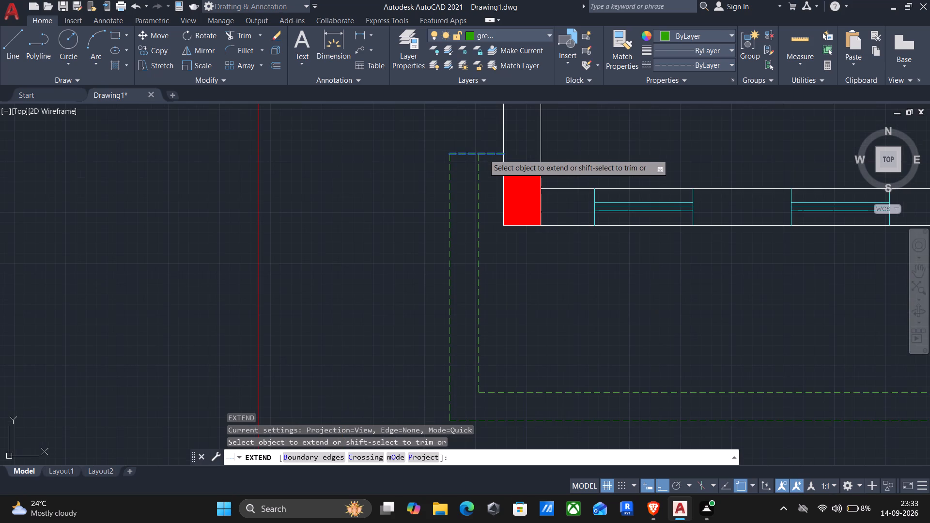
scroll(464, 181, down, 2)
middle_drag(864, 307, 861, 308)
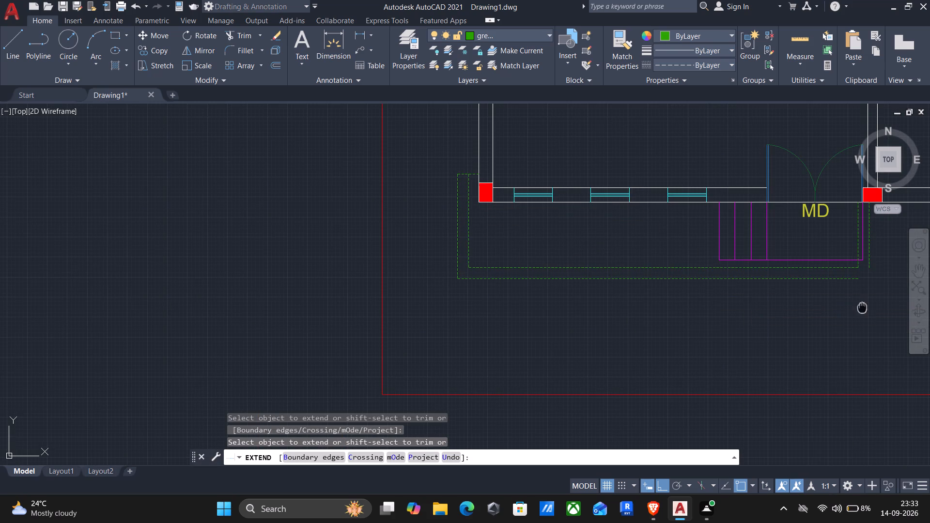
middle_drag(861, 308, 775, 321)
key(Escape)
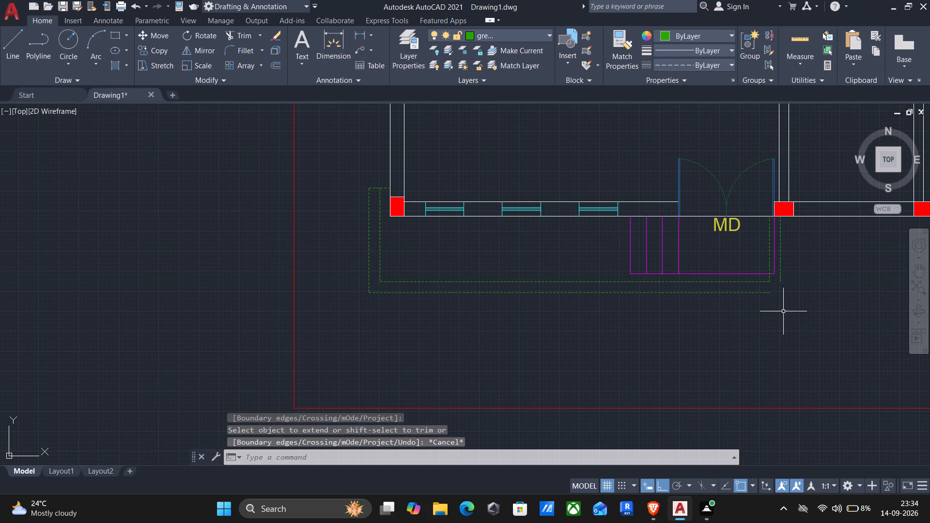
Fillet the outer horizontal green line and the outer vertical line east of the entrance steps into a sharp corner with zero radius.
key(f)
key(Return)
click(735, 293)
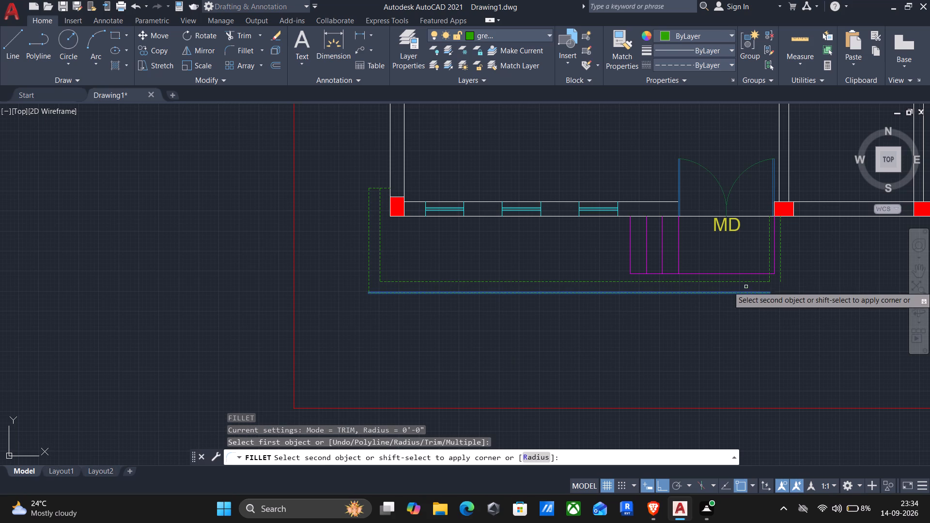
click(780, 260)
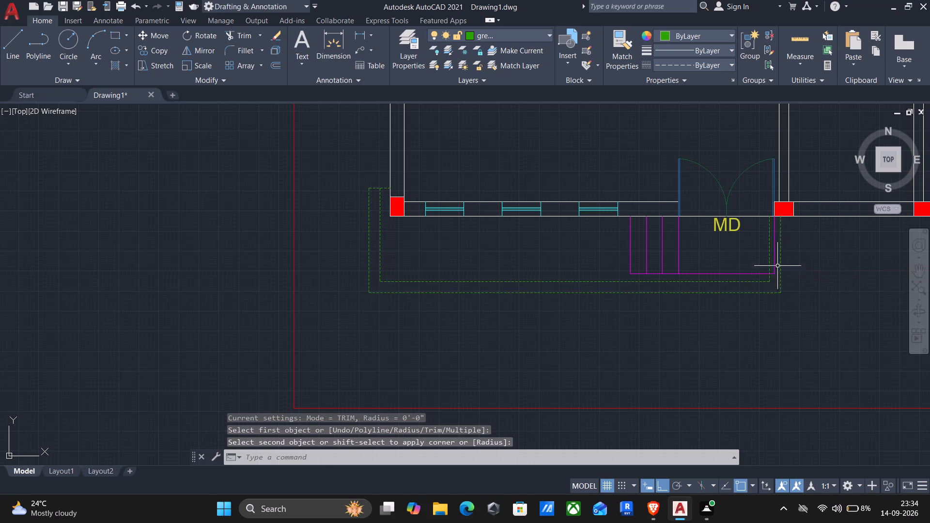
middle_drag(773, 299, 698, 328)
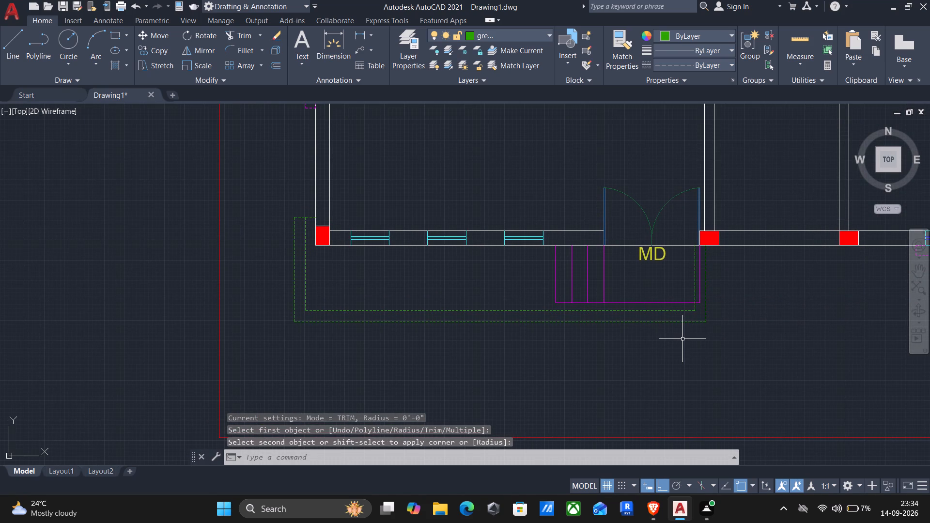
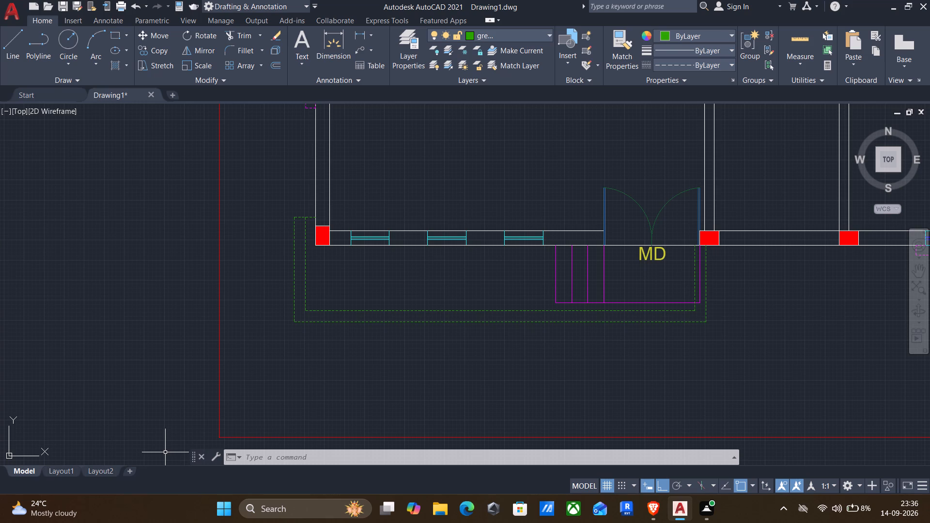
Make layer 0 current and set the drawing colour to red.
middle_drag(408, 354, 393, 361)
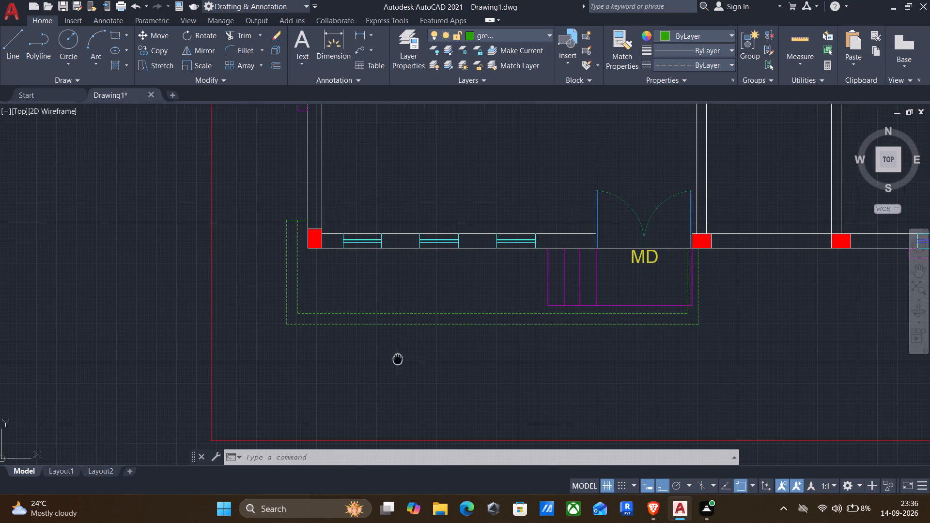
middle_drag(393, 361, 356, 426)
scroll(380, 267, down, 1)
middle_drag(391, 217, 465, 322)
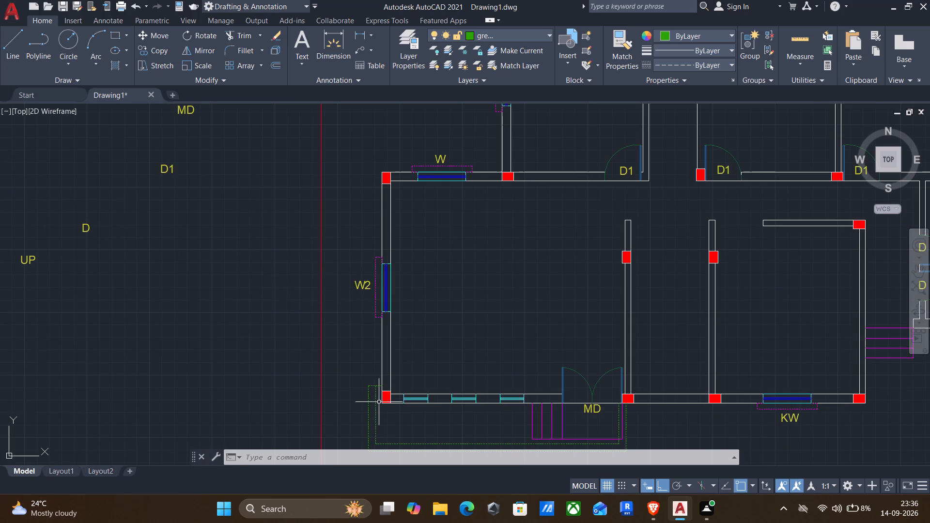
middle_drag(456, 373, 483, 287)
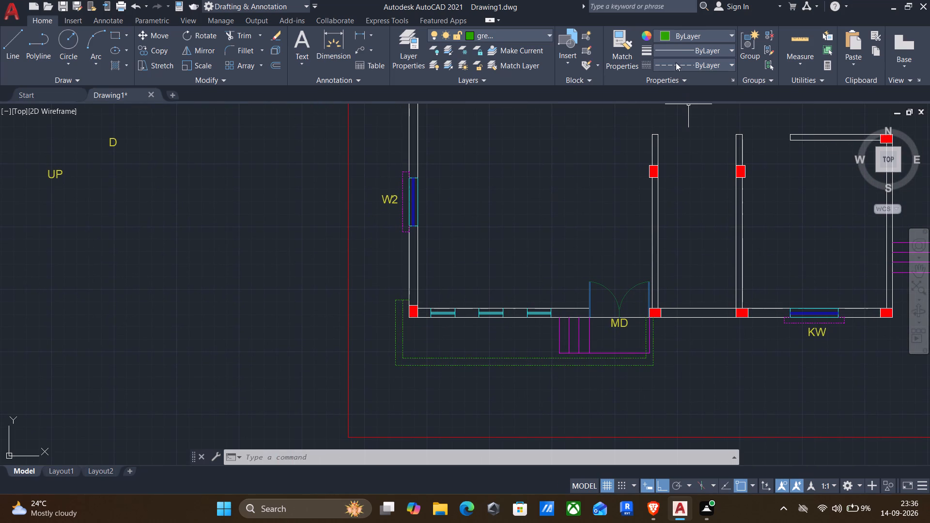
click(497, 32)
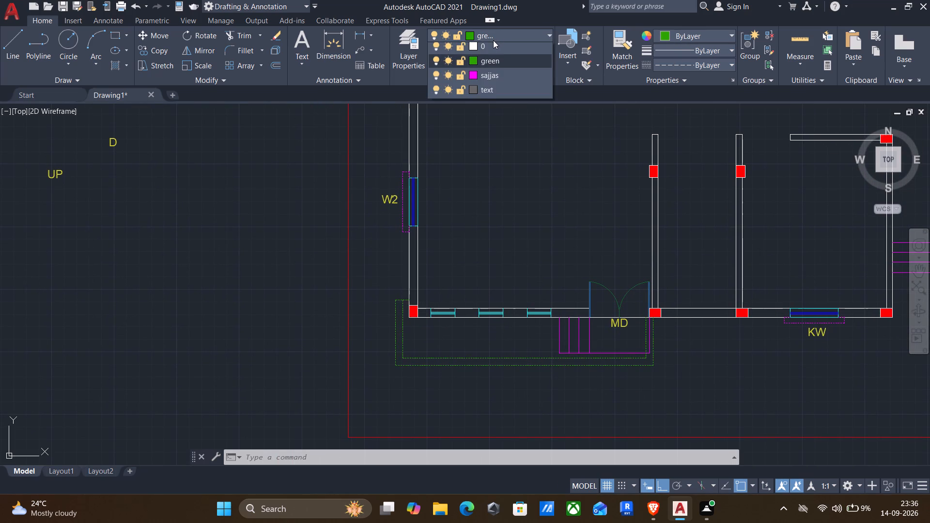
click(492, 46)
click(691, 39)
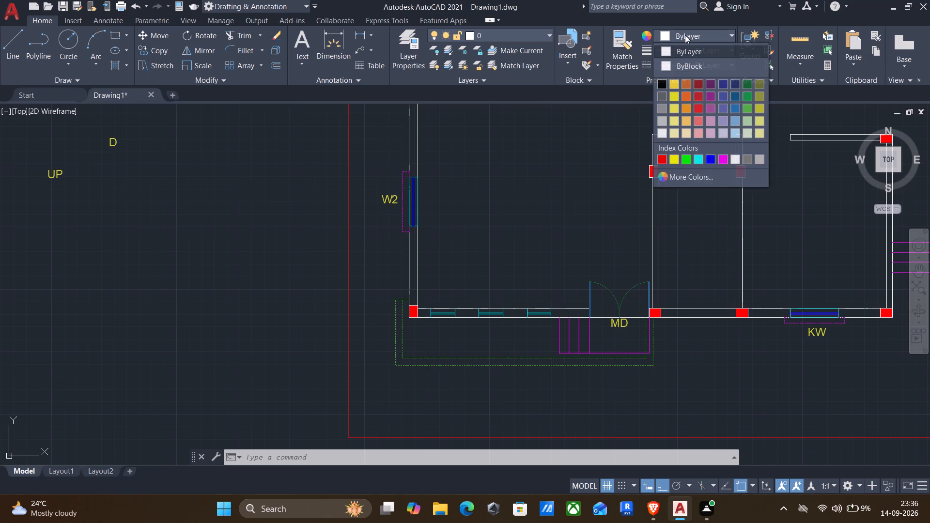
click(659, 161)
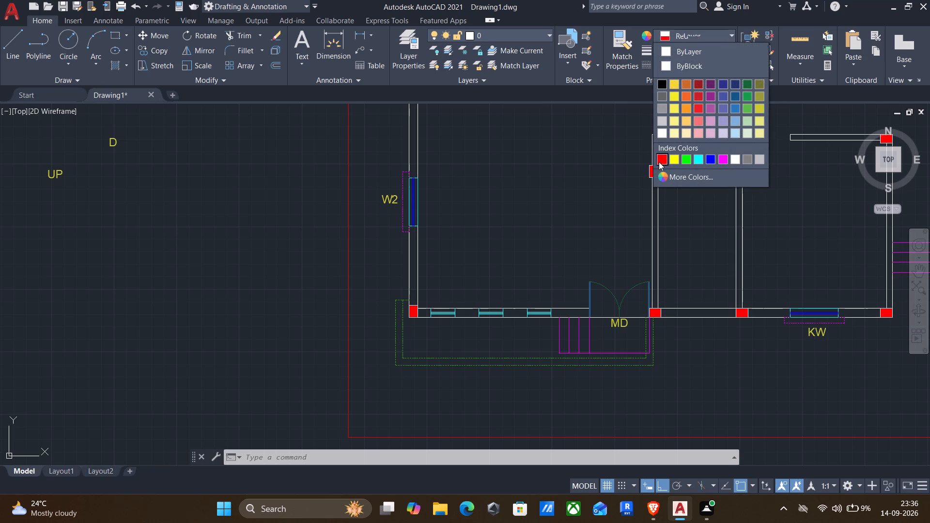
Draw a circle centred on the inner green outline's corner southeast of the entrance steps, with its radius reaching the outer green line.
key(c)
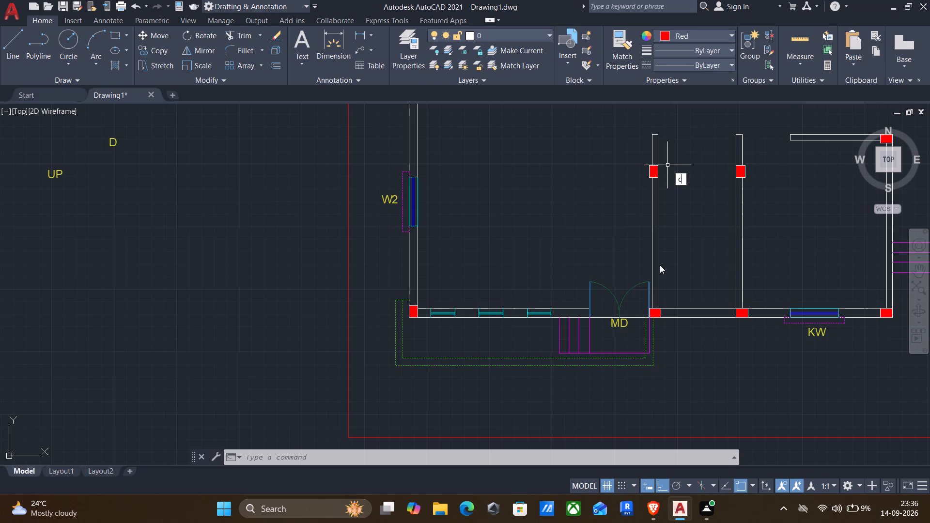
key(Return)
scroll(635, 372, up, 3)
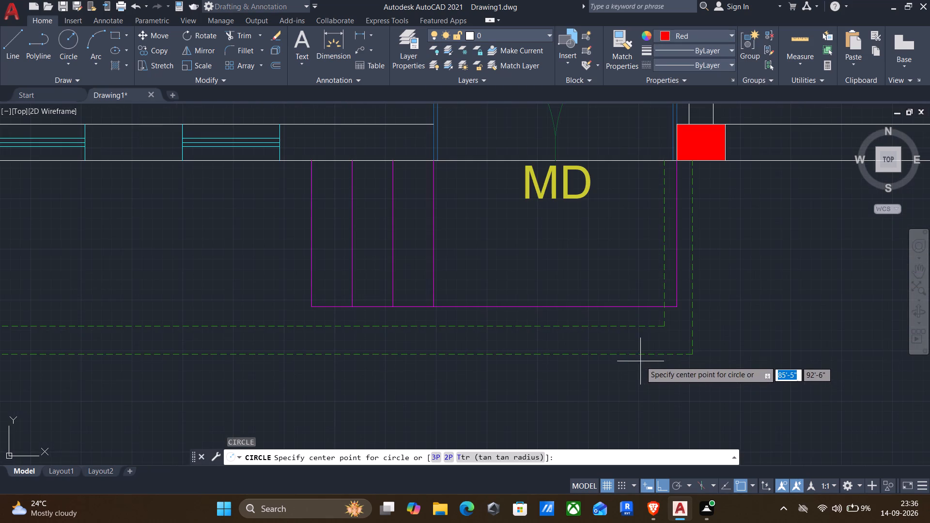
drag(663, 326, 670, 338)
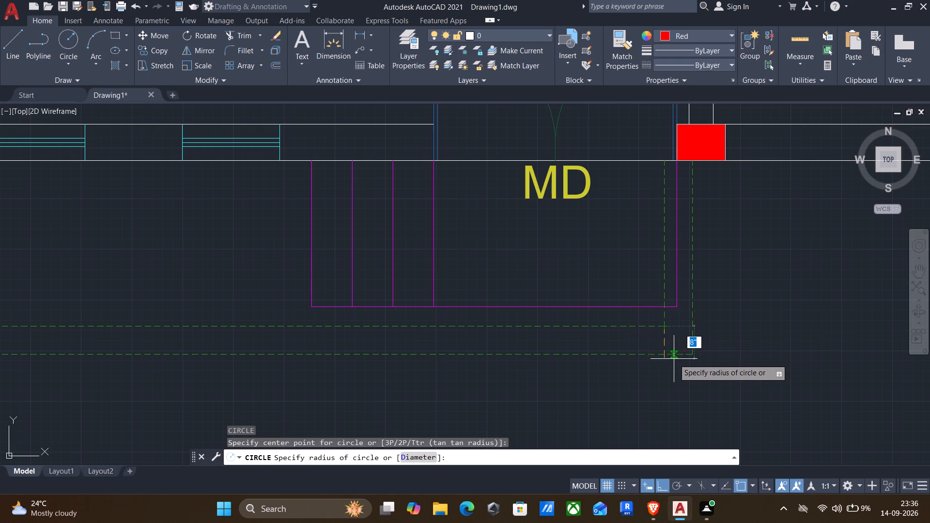
click(668, 353)
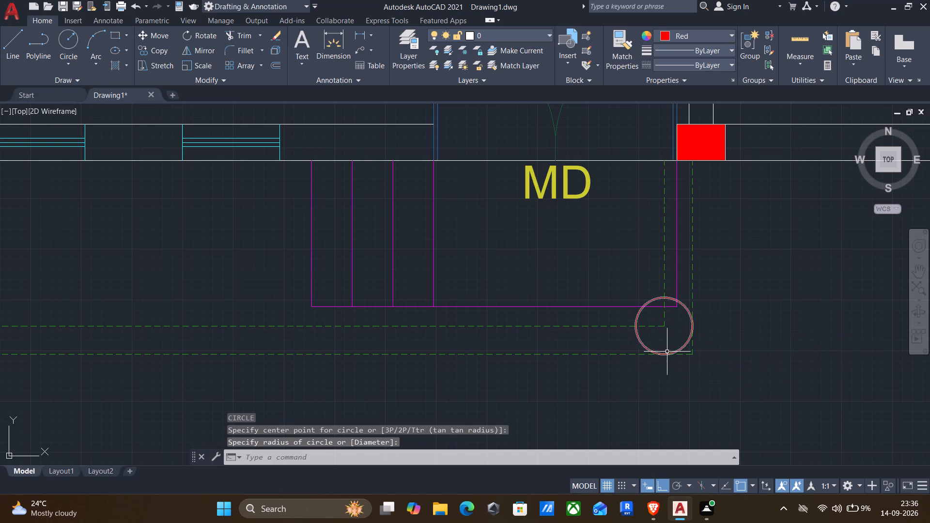
Copy the red circle from its centre to the inner green outline's southwest corner.
click(648, 350)
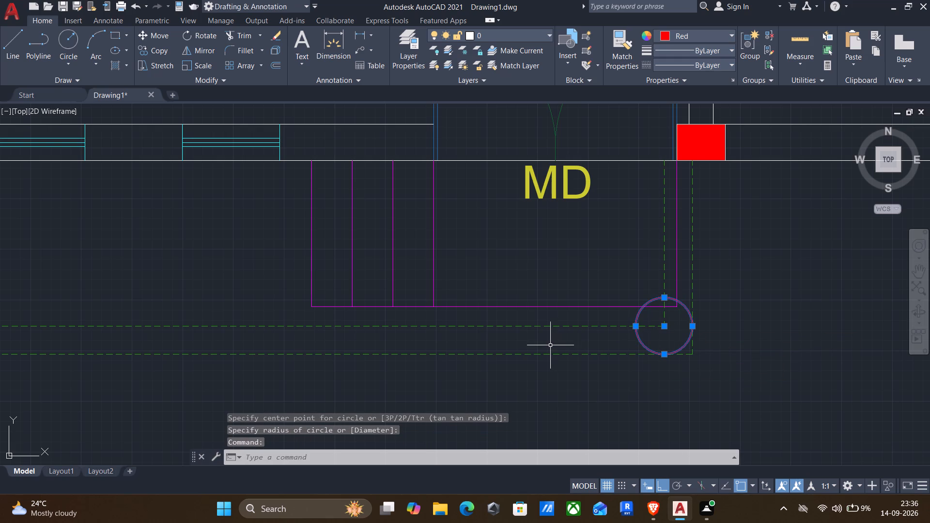
key(c)
key(o)
key(Return)
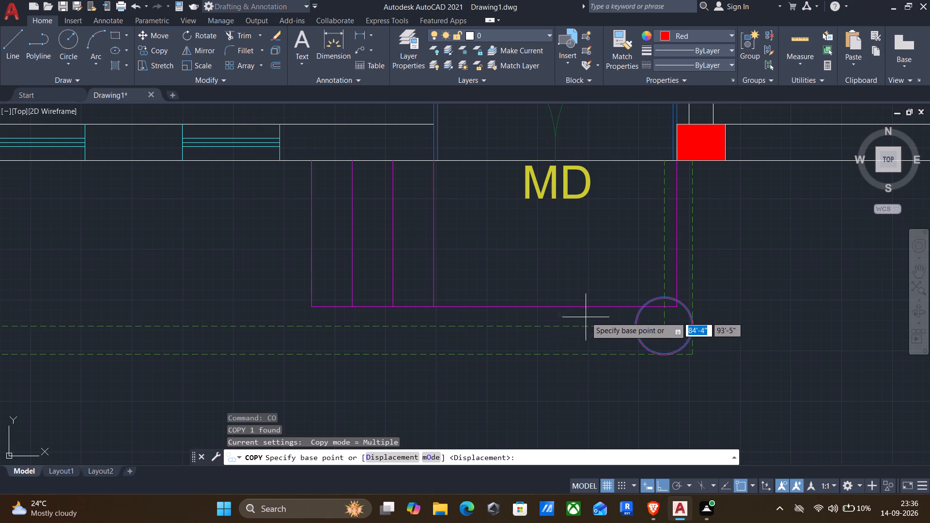
click(662, 326)
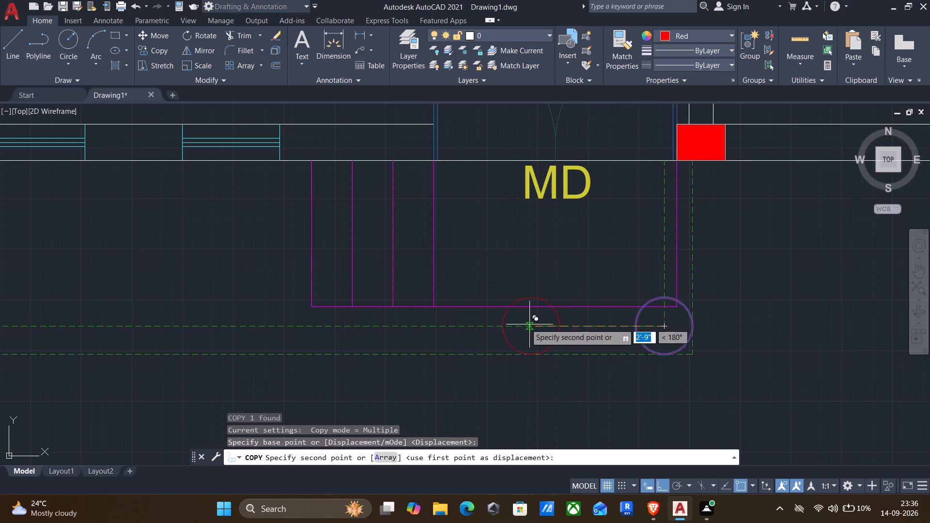
scroll(501, 330, down, 2)
scroll(474, 327, up, 1)
scroll(688, 325, down, 1)
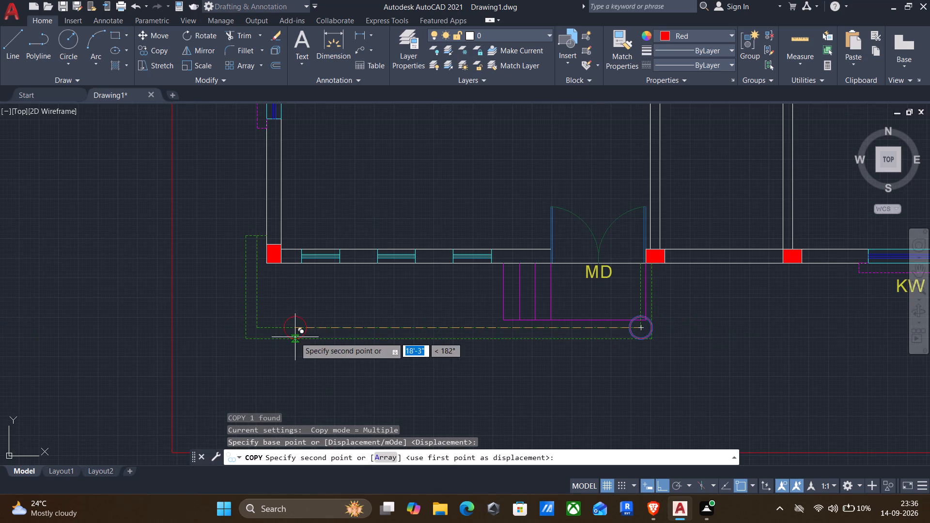
click(259, 333)
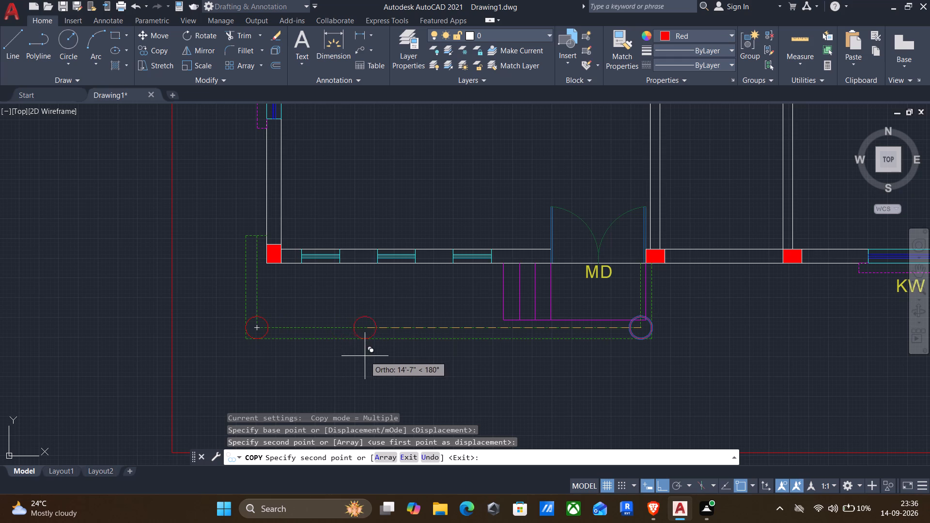
key(Escape)
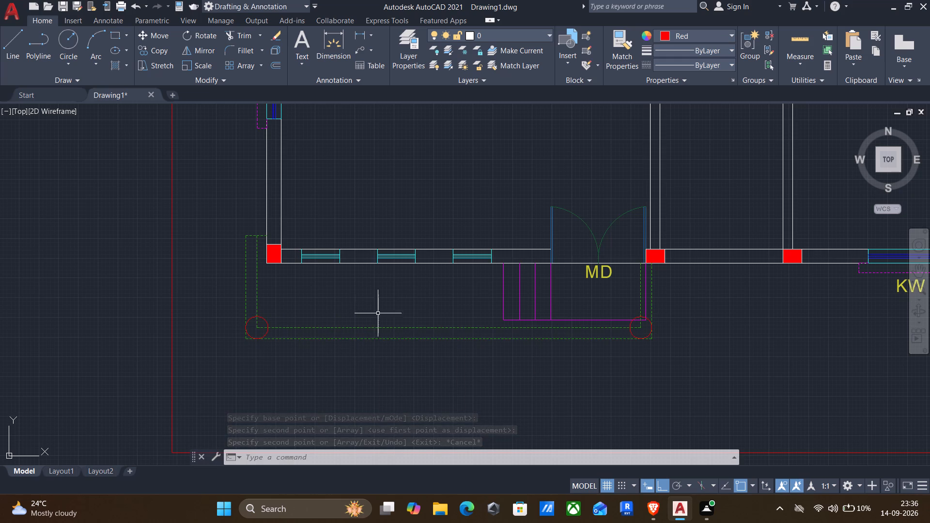
Copy the spare UP label, with Ortho off, to just west of the entrance steps beside the main door.
scroll(368, 298, down, 1)
scroll(196, 292, down, 2)
middle_drag(157, 280, 288, 294)
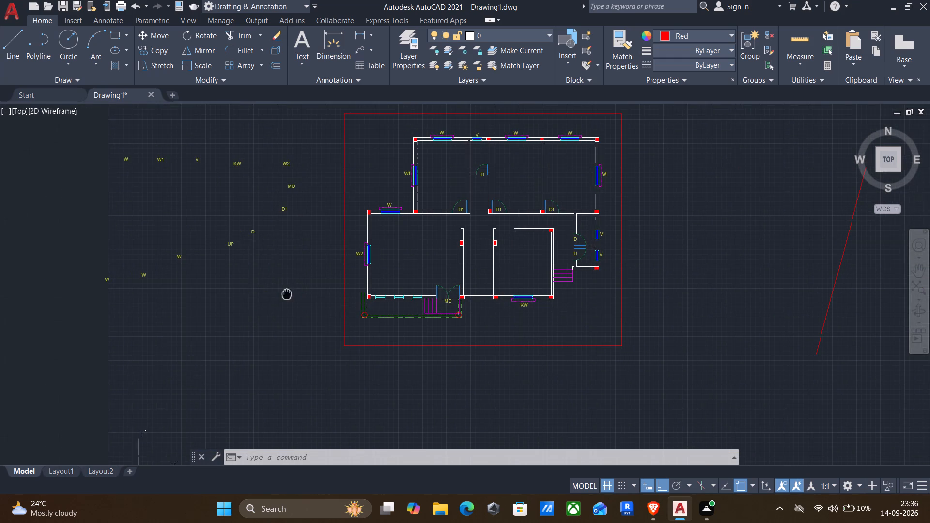
middle_drag(288, 294, 289, 294)
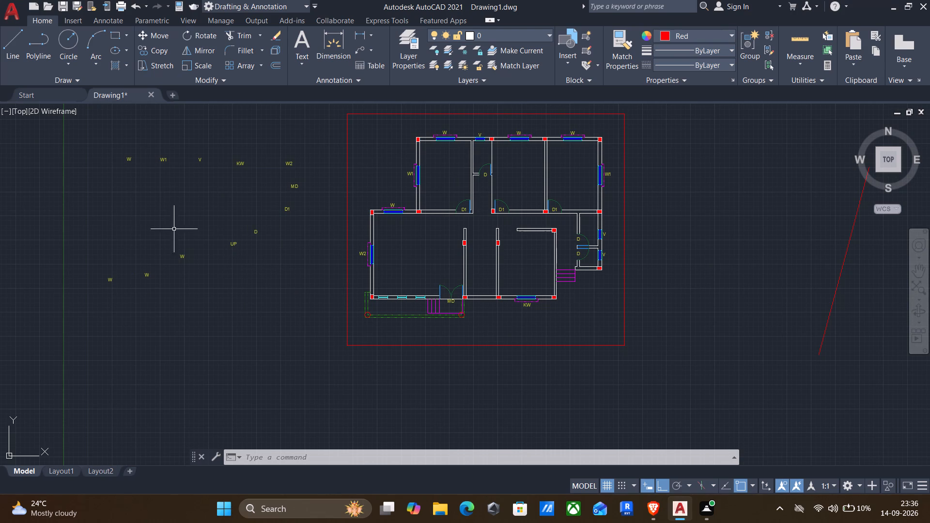
scroll(224, 246, up, 2)
drag(203, 223, 206, 218)
click(298, 268)
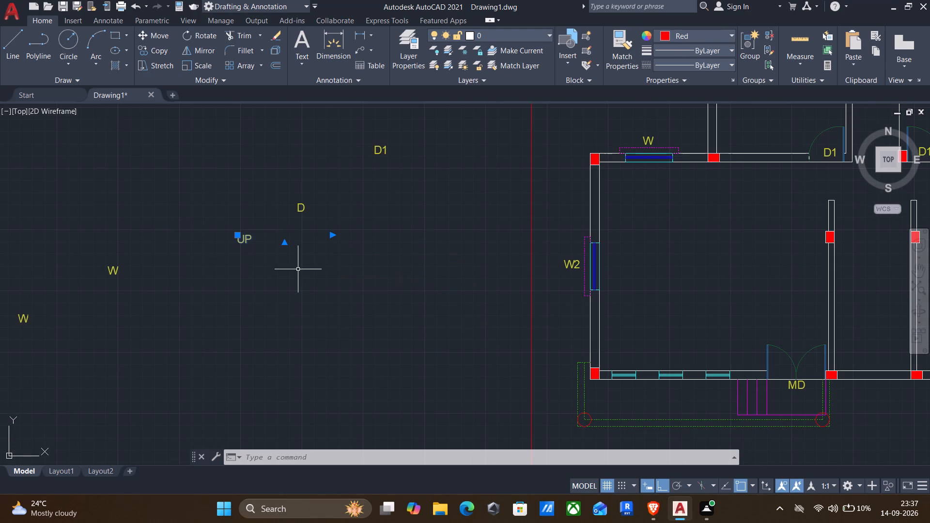
key(c)
key(o)
key(Return)
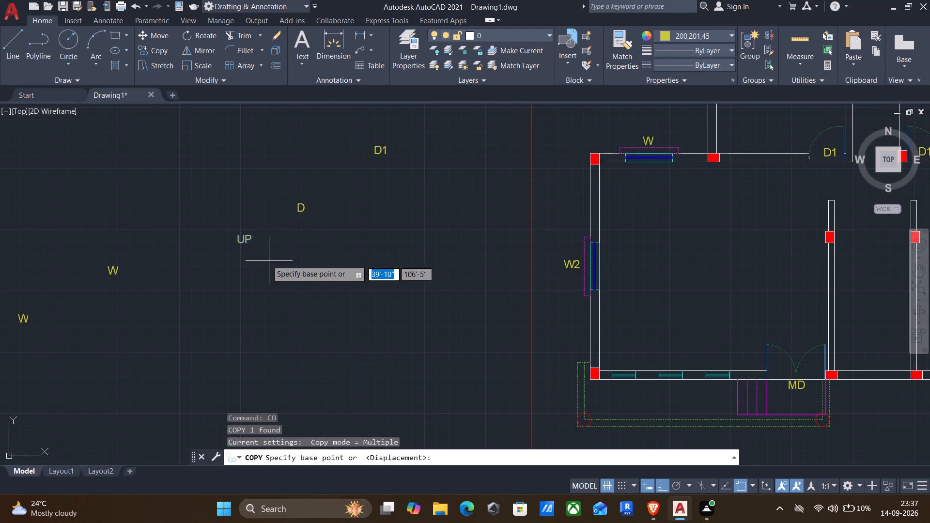
click(241, 249)
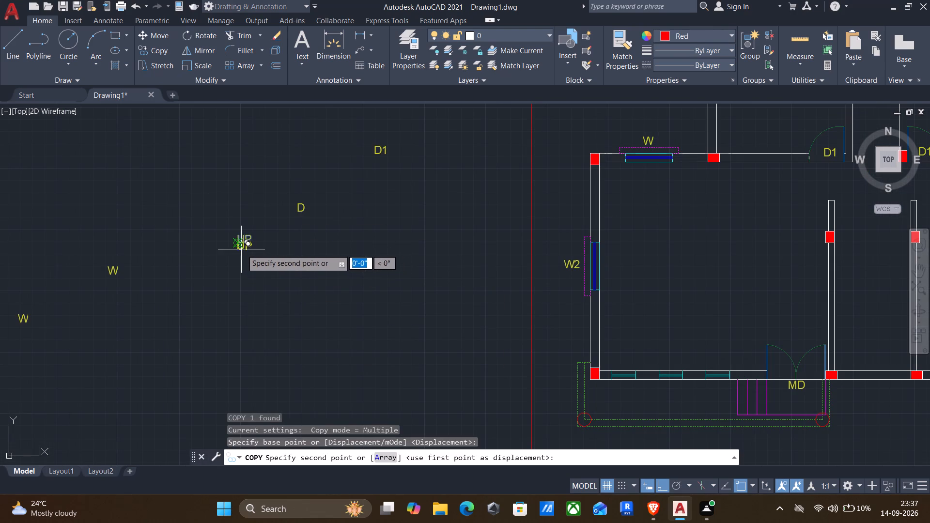
key(F8)
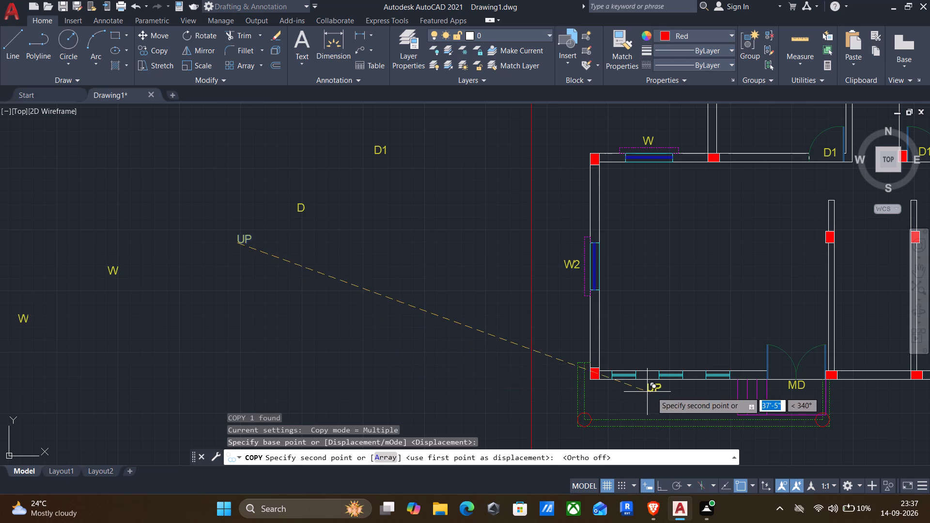
scroll(689, 396, up, 3)
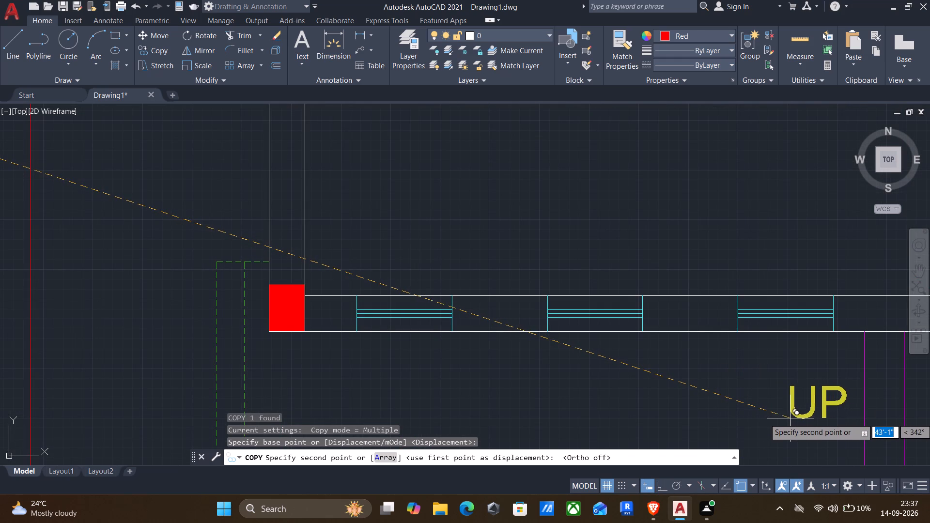
click(790, 419)
Place another copy of the UP label just south of the magenta steps on the plan's east side.
scroll(776, 418, down, 2)
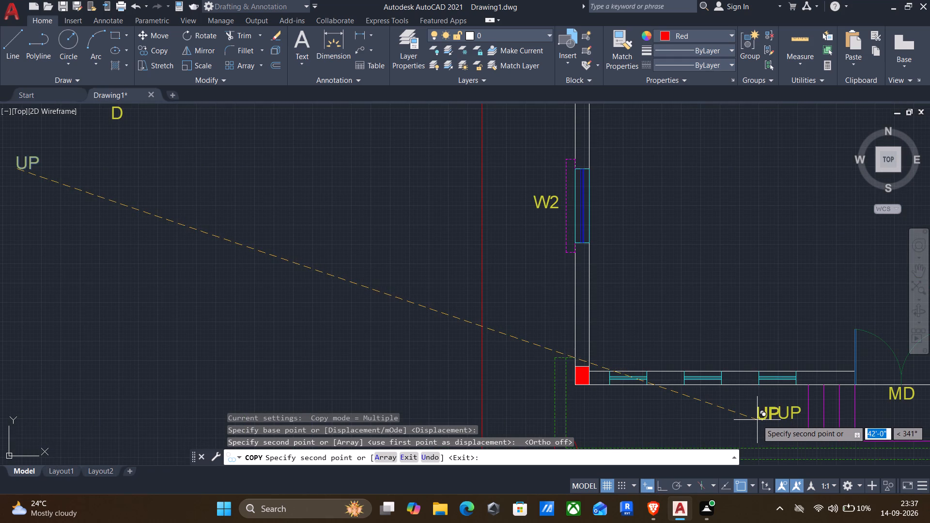
middle_drag(774, 411, 119, 318)
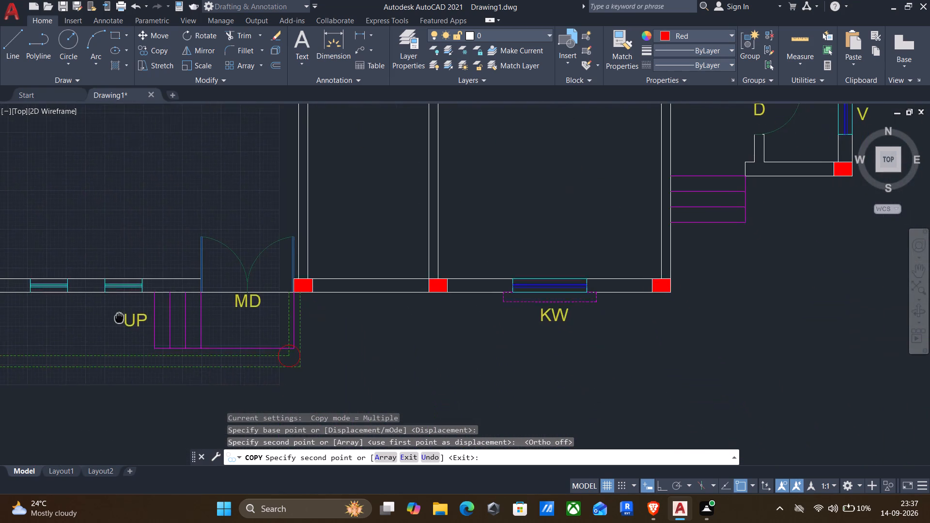
middle_drag(119, 318, 96, 342)
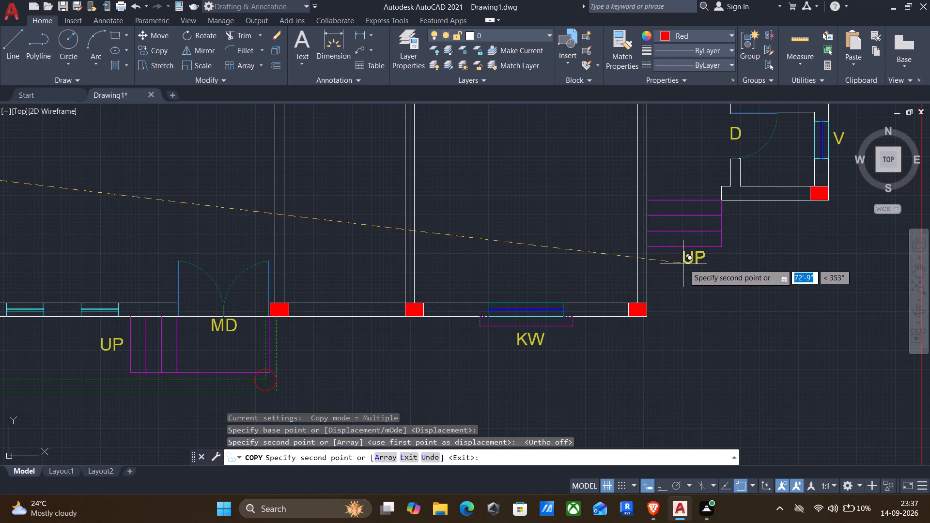
click(677, 267)
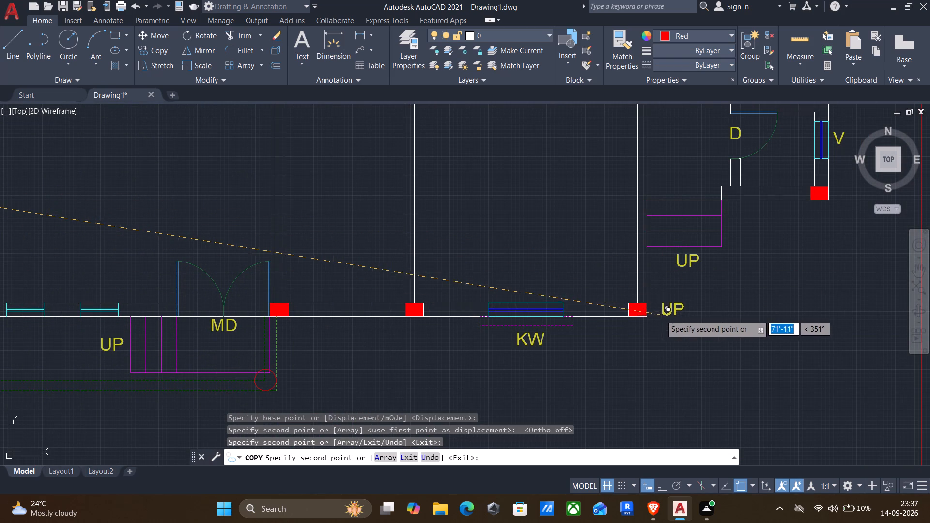
Place another copy of the UP label between the two parallel interior walls east of the main door, and finish copying.
middle_drag(665, 334, 854, 304)
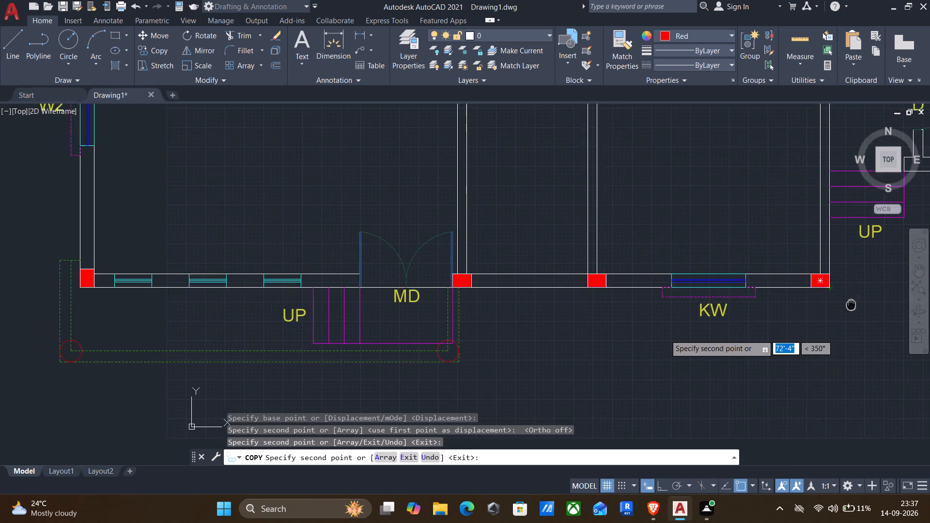
middle_drag(854, 304, 929, 312)
scroll(740, 303, down, 1)
middle_drag(497, 256, 511, 316)
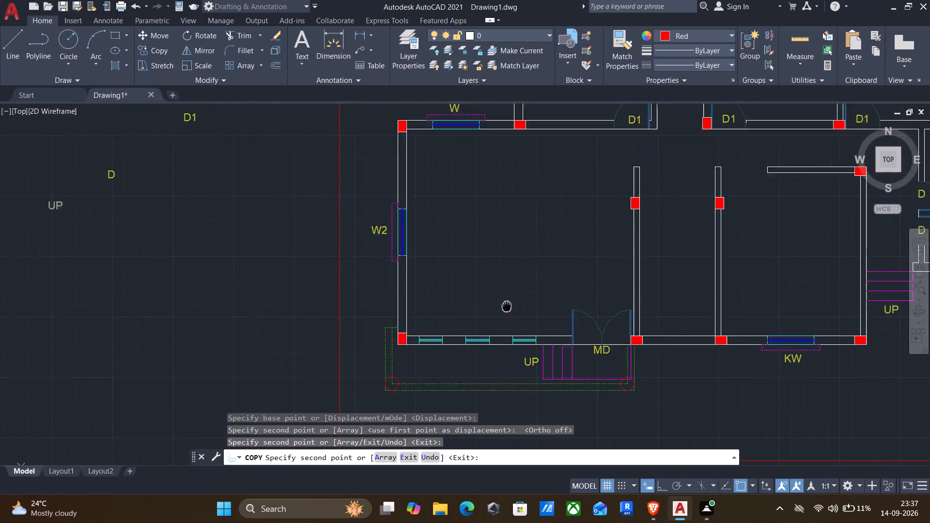
middle_drag(511, 316, 529, 354)
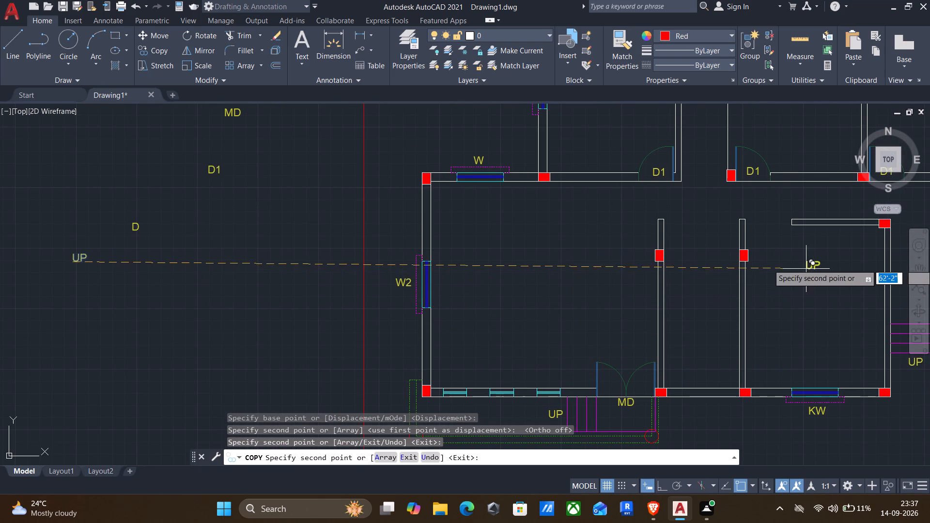
click(699, 272)
key(Escape)
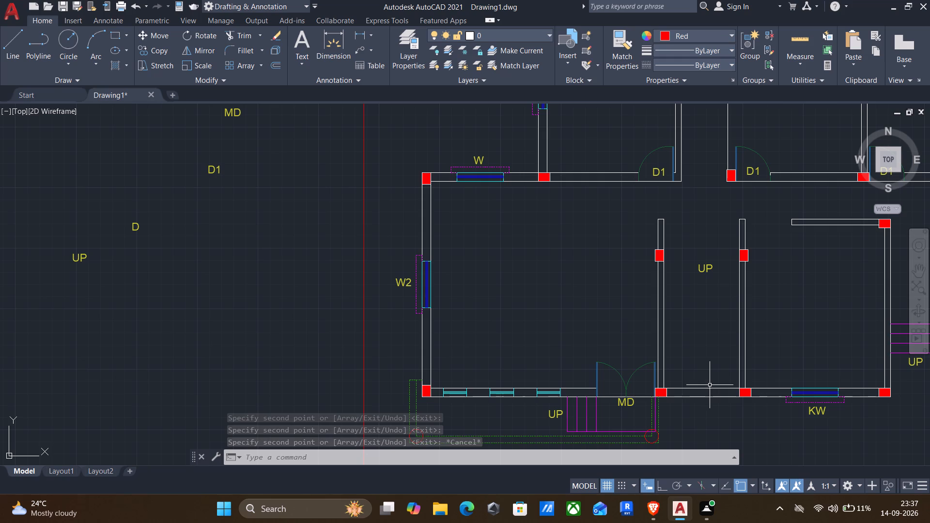
Offset the south wall's inner line between the two parallel interior walls 3' to the north.
key(o)
key(Return)
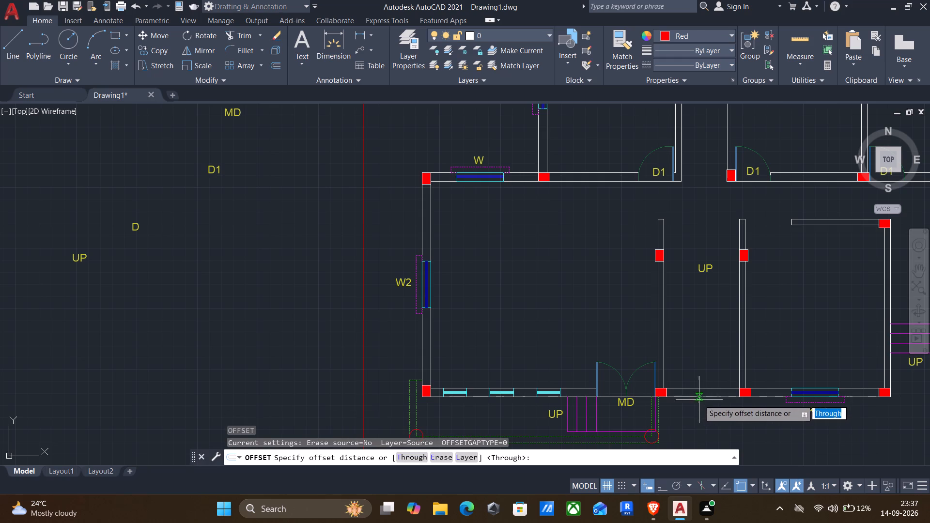
click(699, 383)
drag(701, 341, 709, 357)
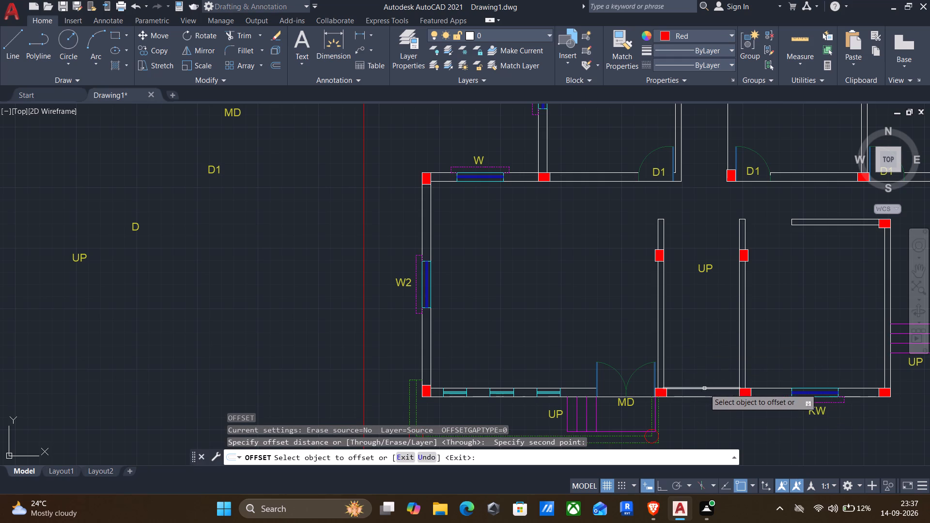
drag(704, 387, 702, 383)
key(3)
key(apostrophe)
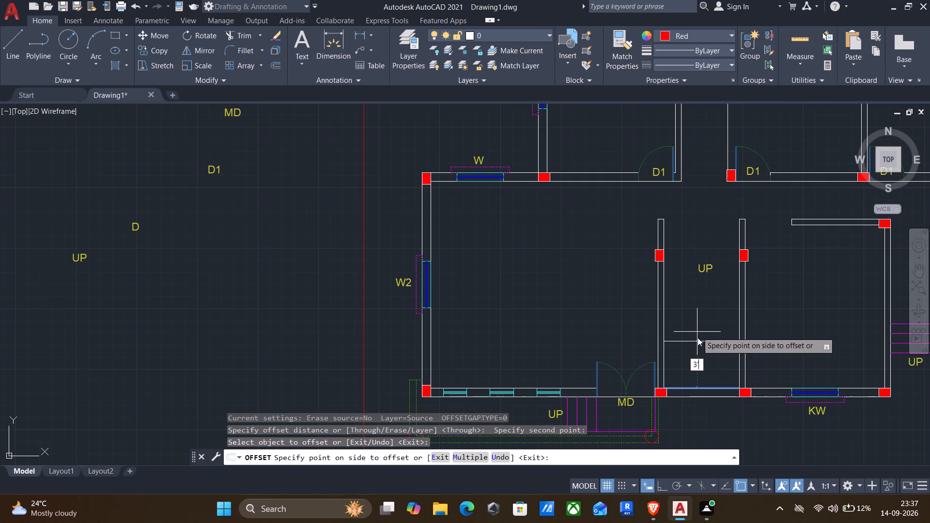
key(Return)
Offset the new stair line between the parallel walls 10" north, and offset the resulting line another 10" north.
click(700, 354)
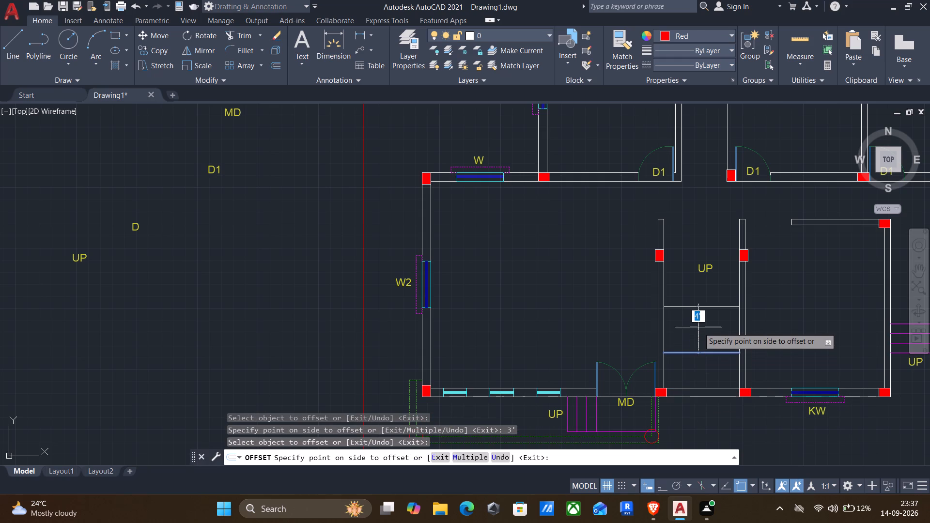
key(1)
key(0)
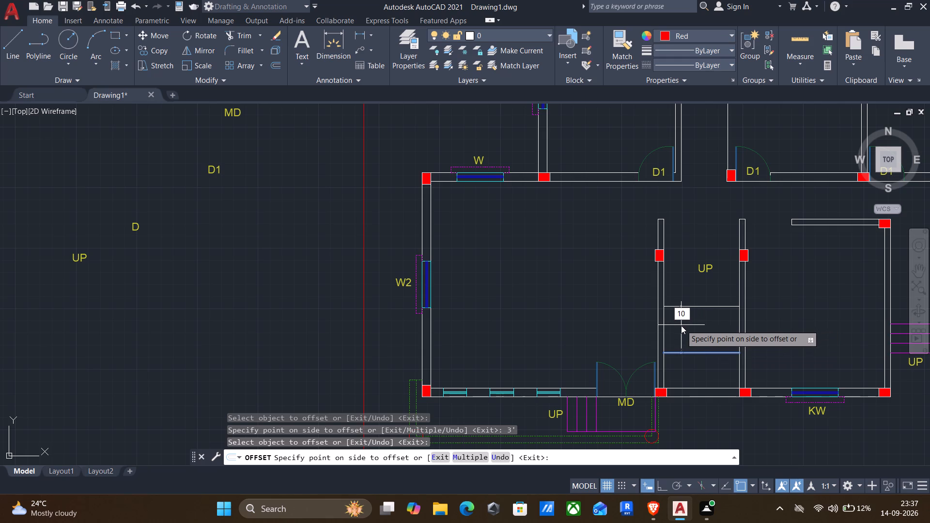
key(shift+quotedbl)
key(Return)
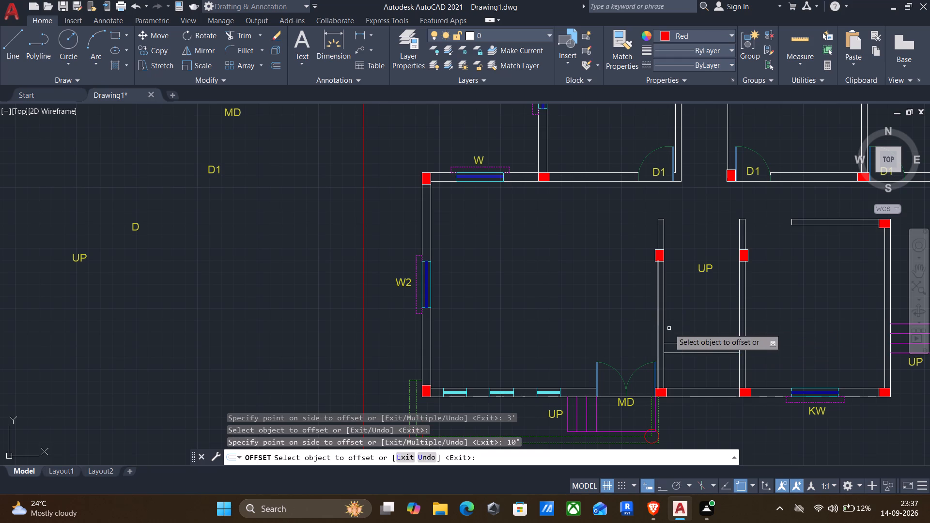
drag(689, 342, 687, 336)
key(1)
key(0)
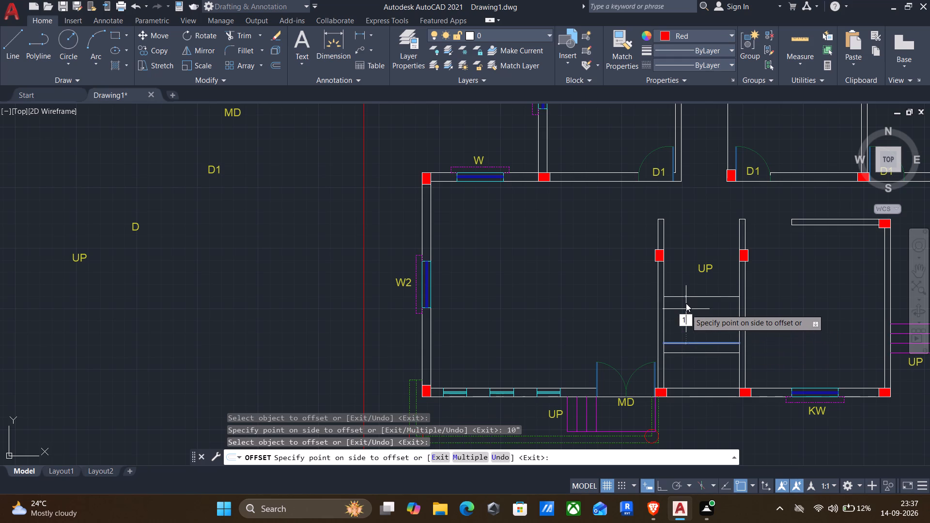
key(shift+quotedbl)
key(Return)
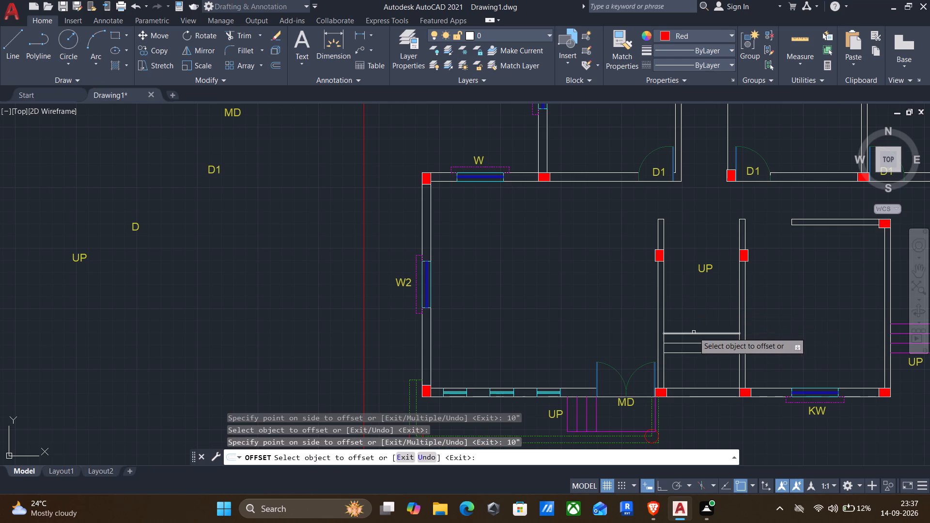
Add three more stair treads northward, offsetting the northernmost tread line 10" each time.
click(692, 334)
key(1)
key(0)
key(shift+quotedbl)
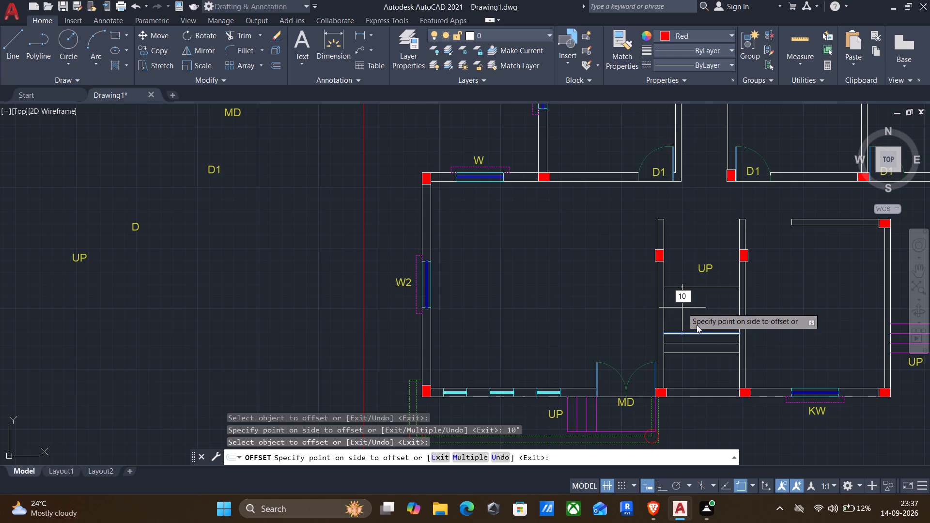
key(Return)
click(683, 325)
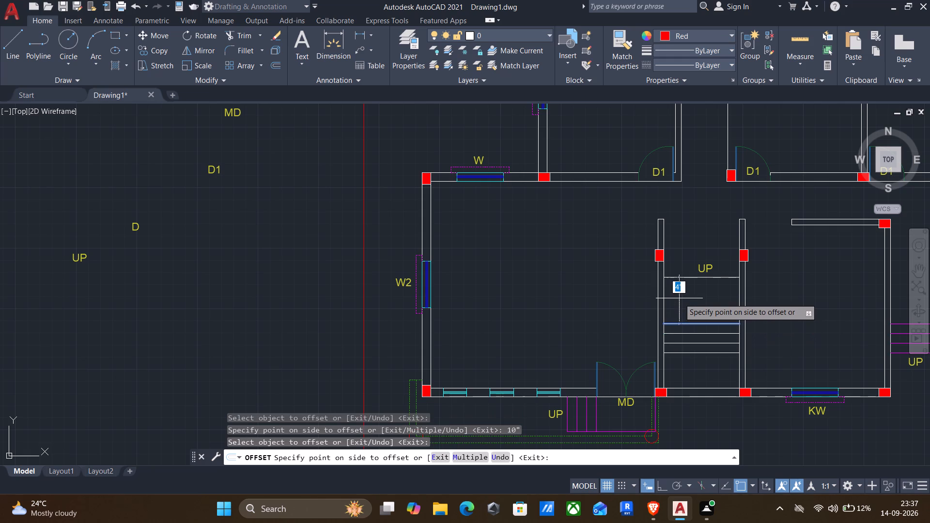
text(10")
key(Return)
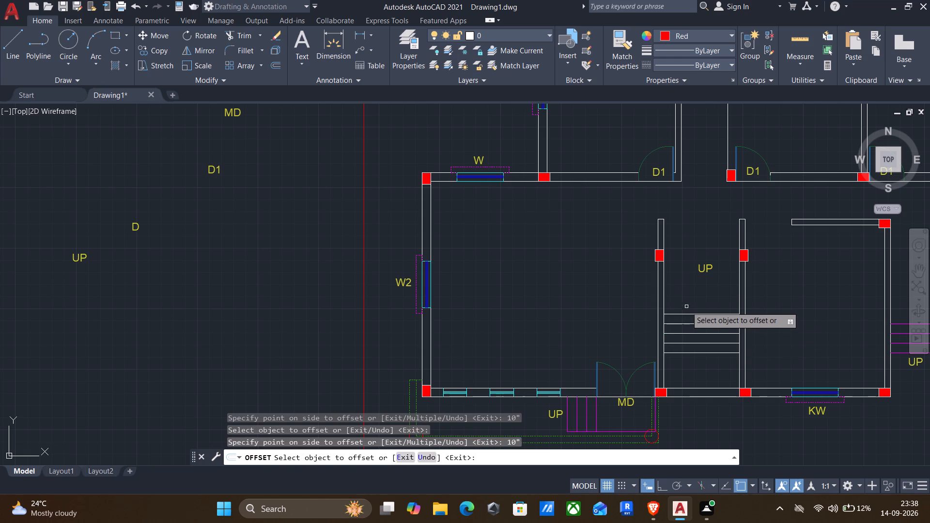
click(682, 316)
key(1)
key(0)
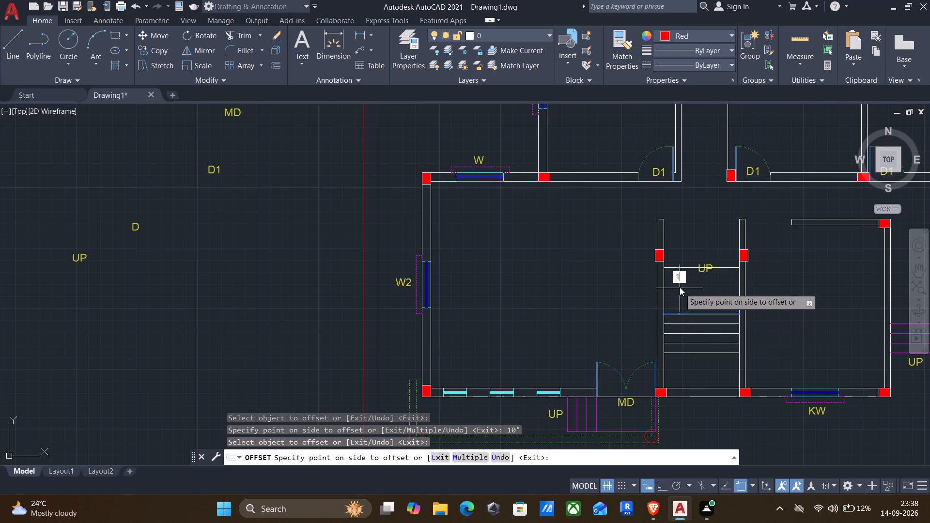
key(shift+quotedbl)
key(Return)
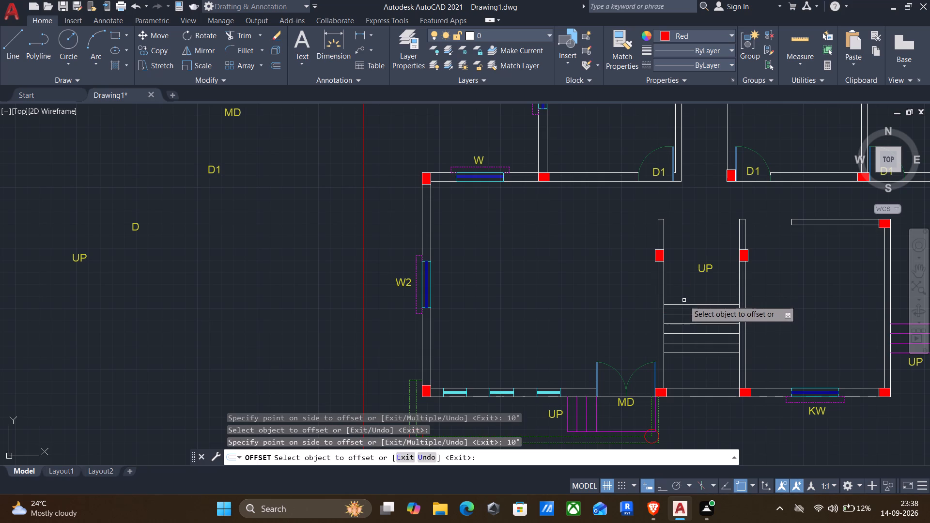
Add two more treads to the north at 10" offsets from the northernmost line, and finish offsetting.
click(678, 305)
key(1)
key(0)
key(shift+quotedbl)
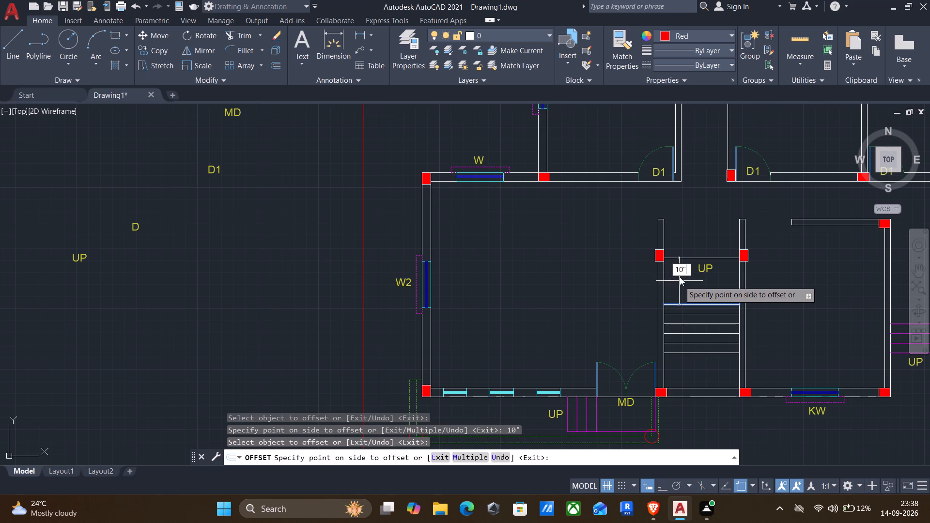
key(Return)
click(682, 294)
text(10)
key(shift+quotedbl)
key(Return)
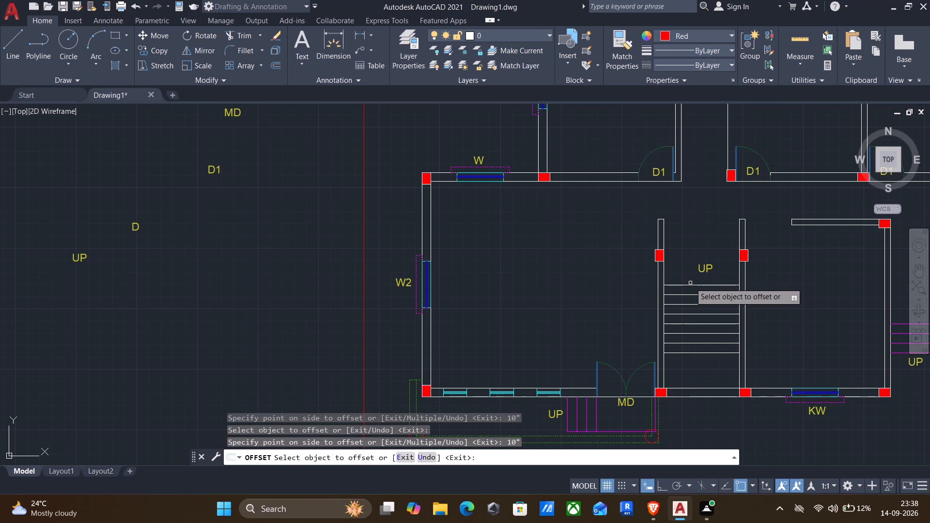
key(Escape)
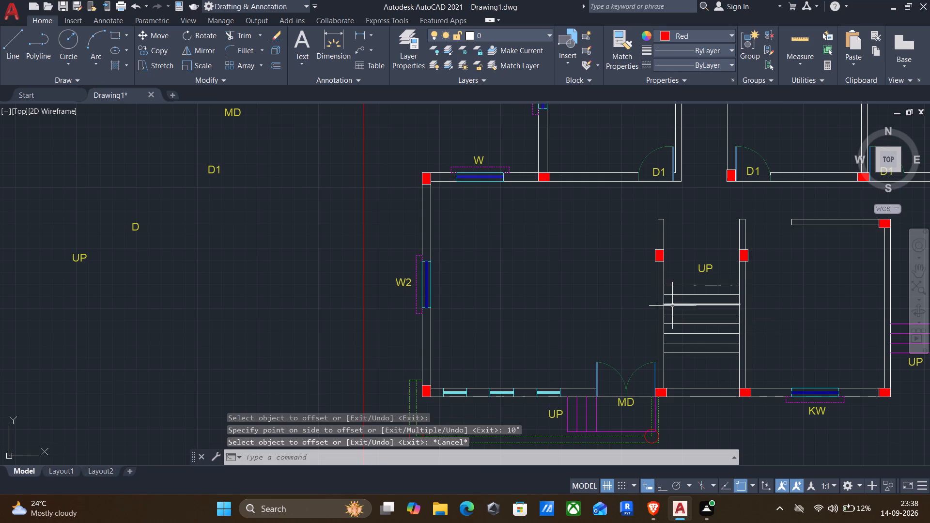
Draw a red line, with Ortho on, from the midpoint of the south wall's inner line north to the northernmost tread.
key(l)
key(Return)
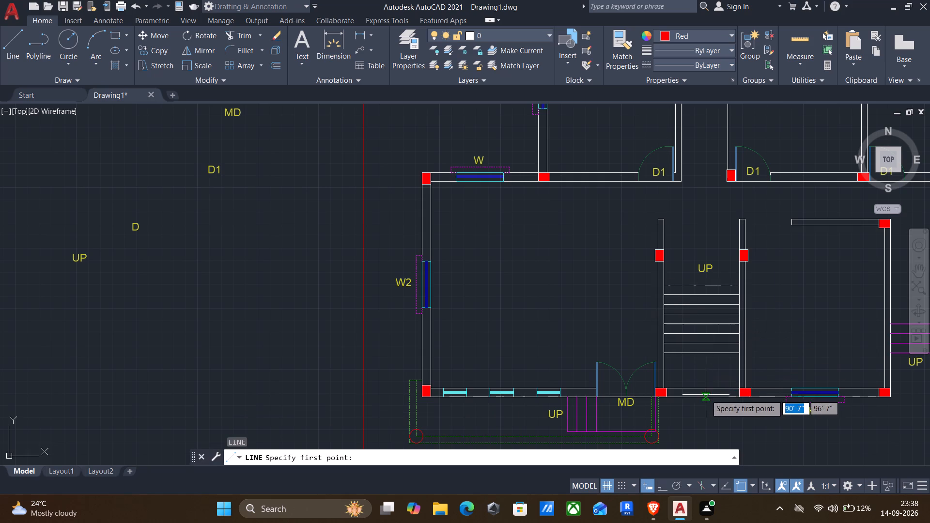
click(704, 387)
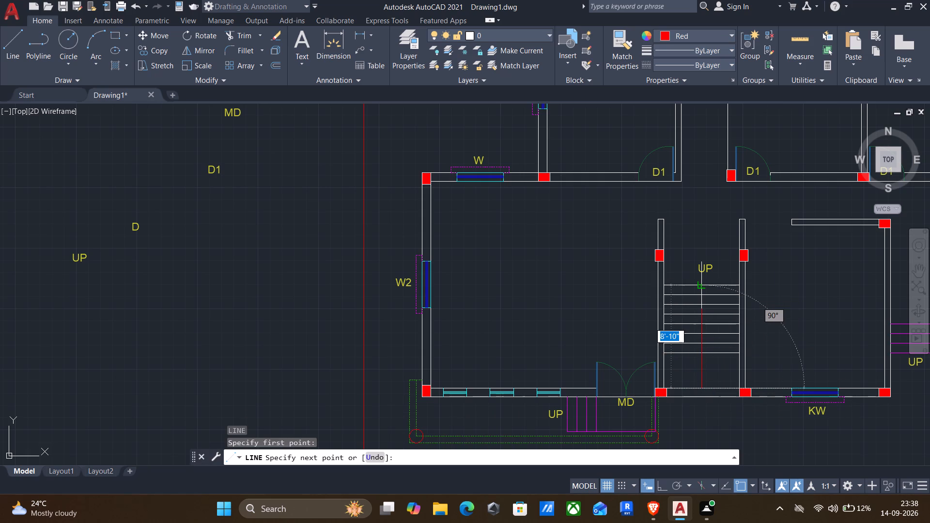
scroll(702, 282, up, 2)
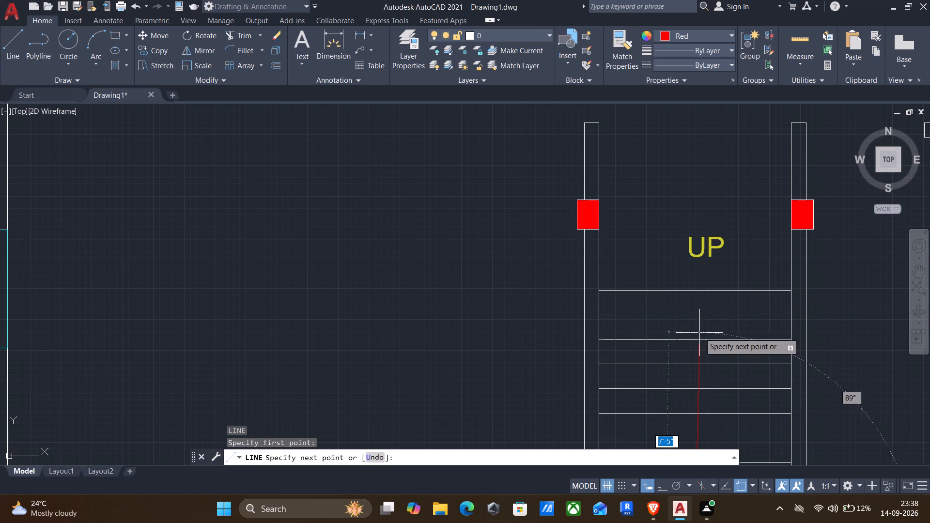
key(F8)
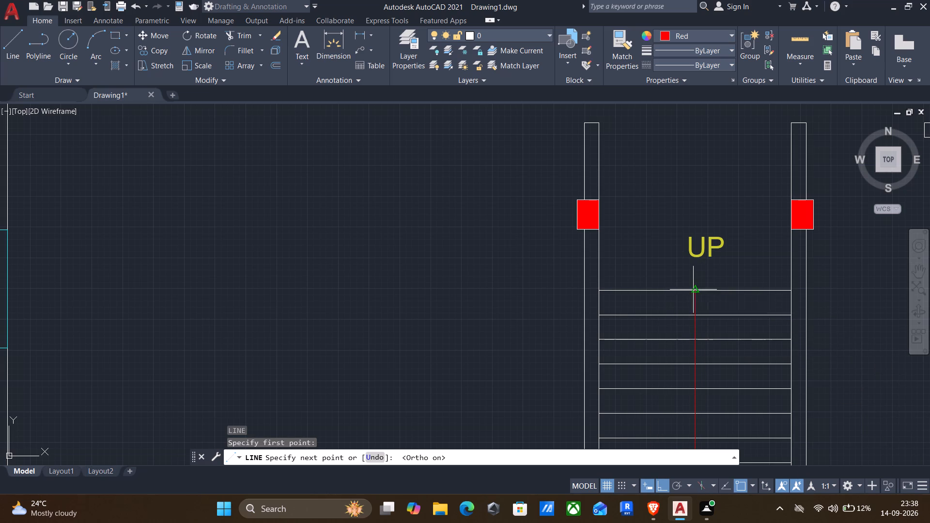
click(693, 290)
key(Return)
Offset the red stair centre line 2" to the west and 2" to the east.
key(o)
key(Return)
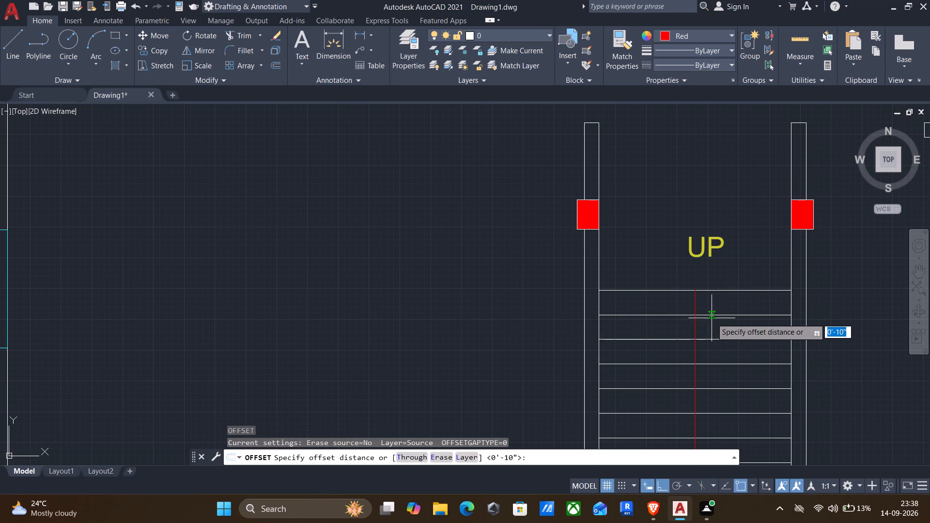
drag(699, 333, 691, 326)
click(681, 326)
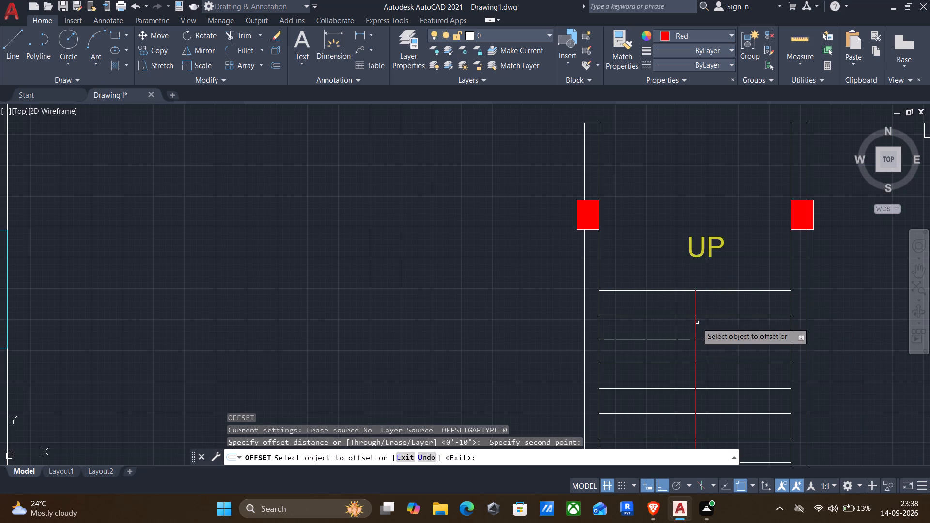
click(695, 323)
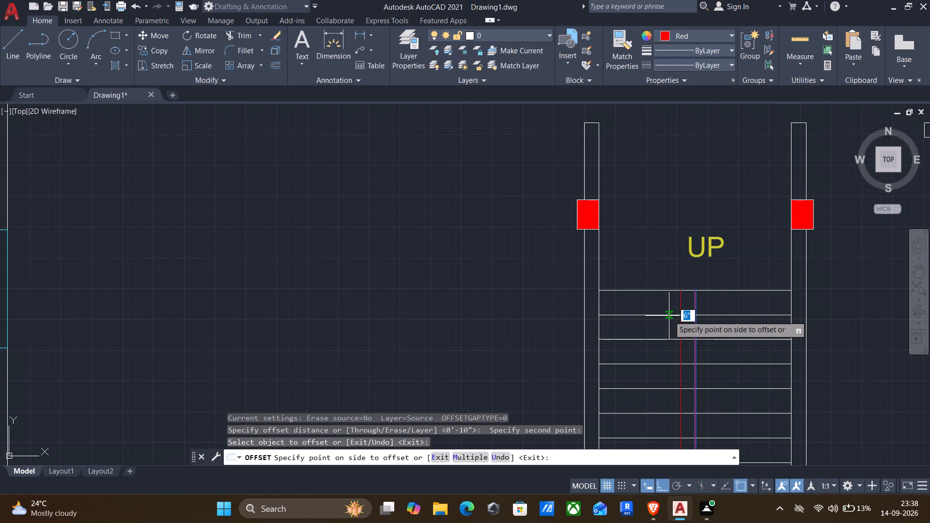
key(2)
key(shift+quotedbl)
key(Return)
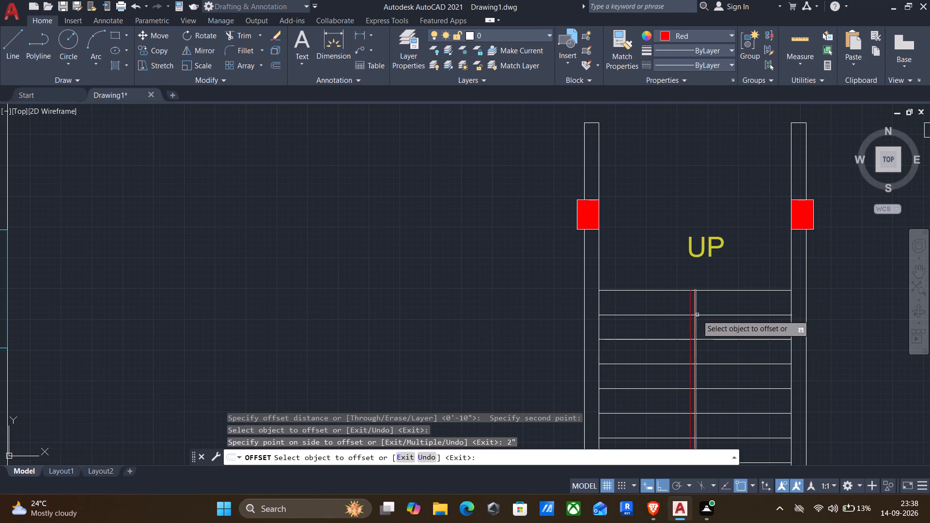
click(695, 321)
key(2)
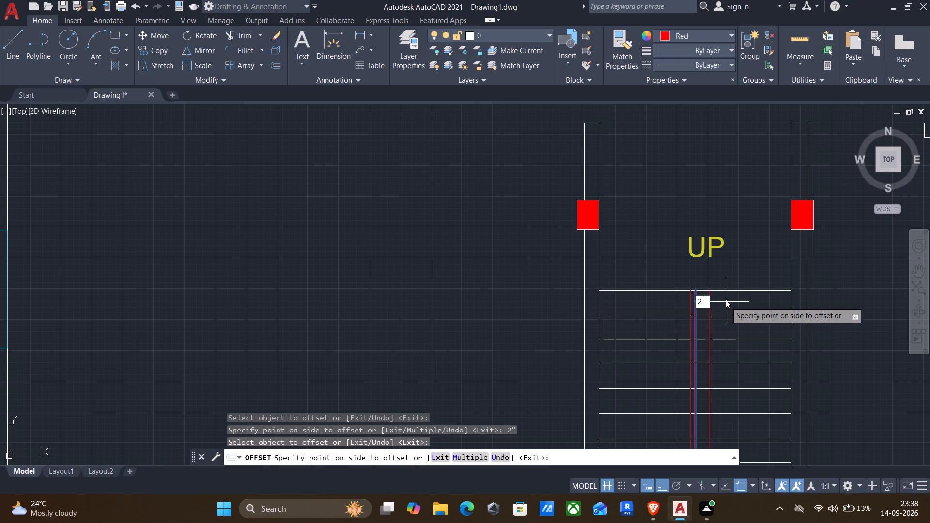
key(shift+quotedbl)
key(Return)
key(Escape)
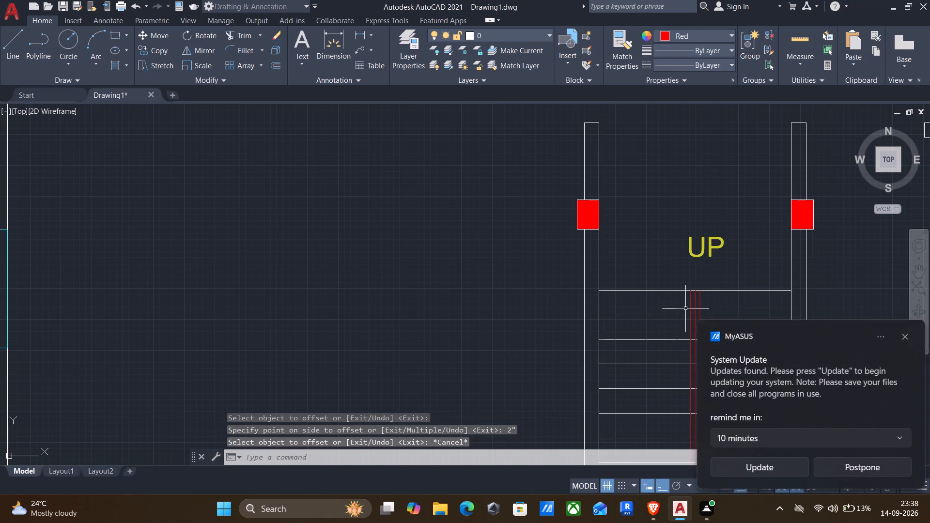
Delete the original red centre line between the two offset lines.
scroll(692, 313, up, 4)
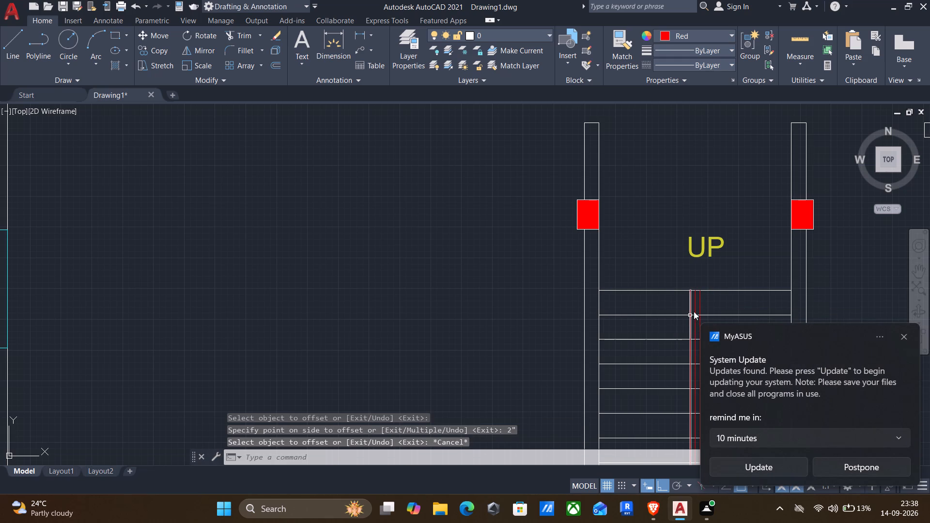
scroll(716, 313, up, 3)
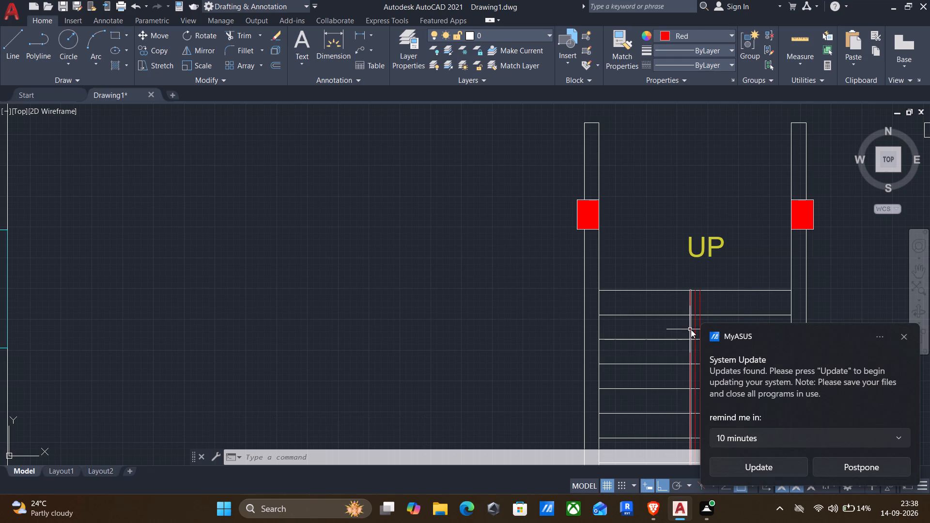
scroll(692, 330, up, 2)
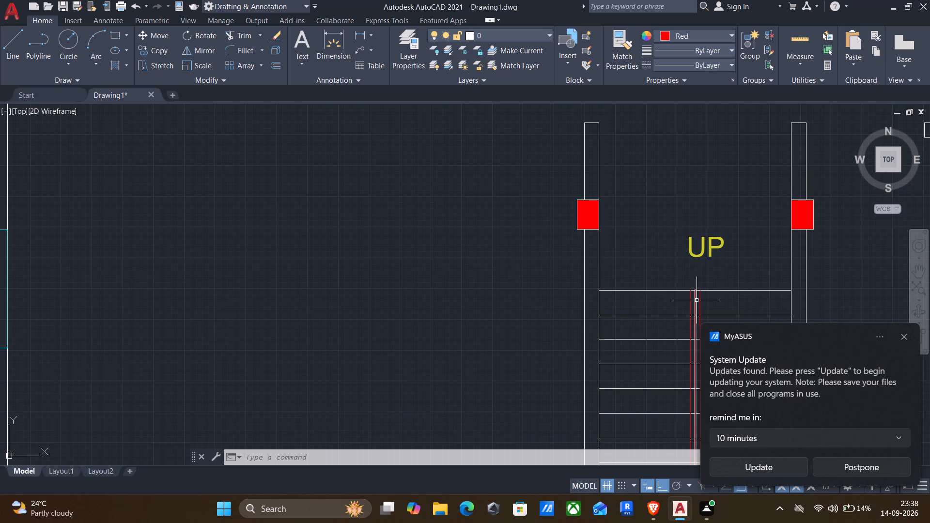
click(697, 300)
key(Delete)
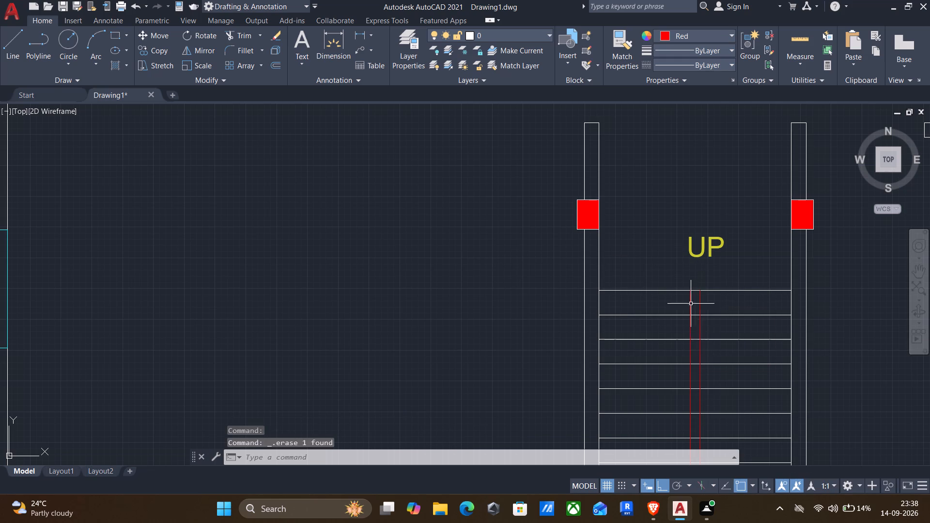
Trim the three northernmost tread lines between the two red lines.
scroll(670, 346, down, 1)
key(t)
key(r)
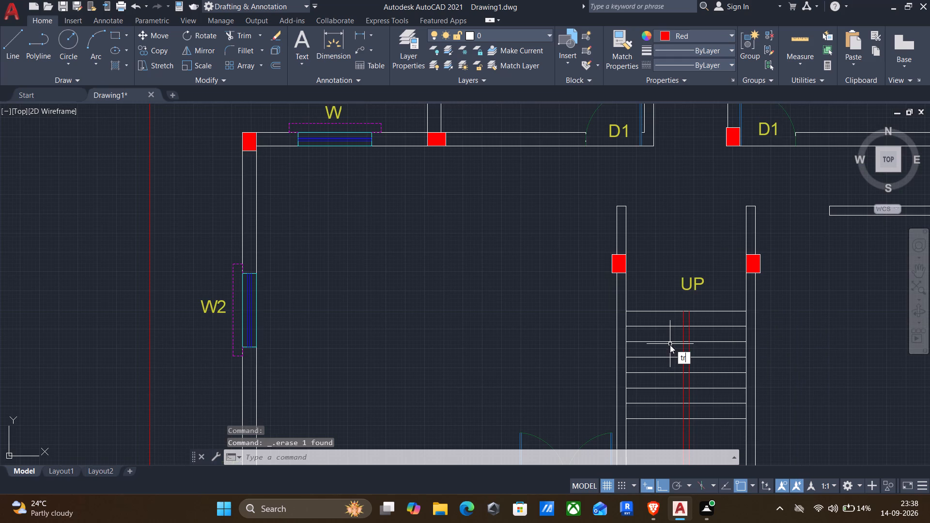
key(Return)
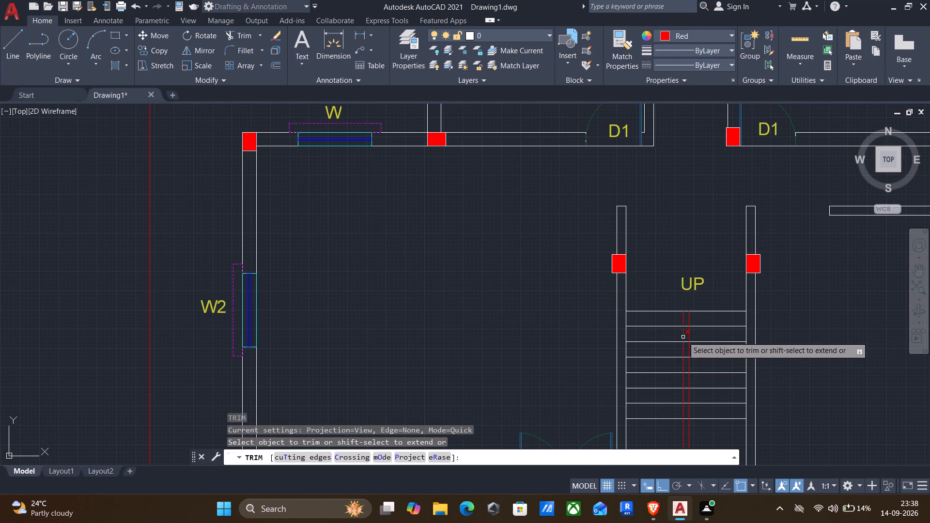
scroll(684, 331, up, 3)
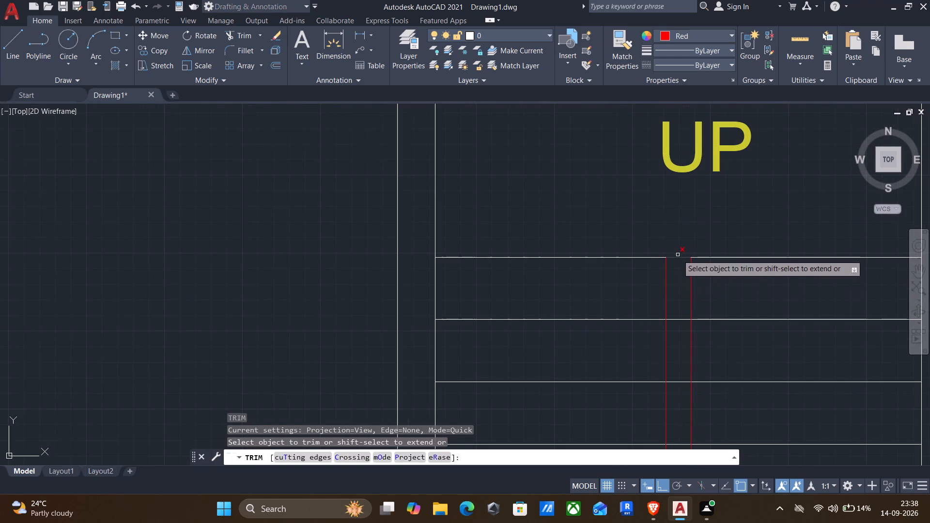
click(676, 250)
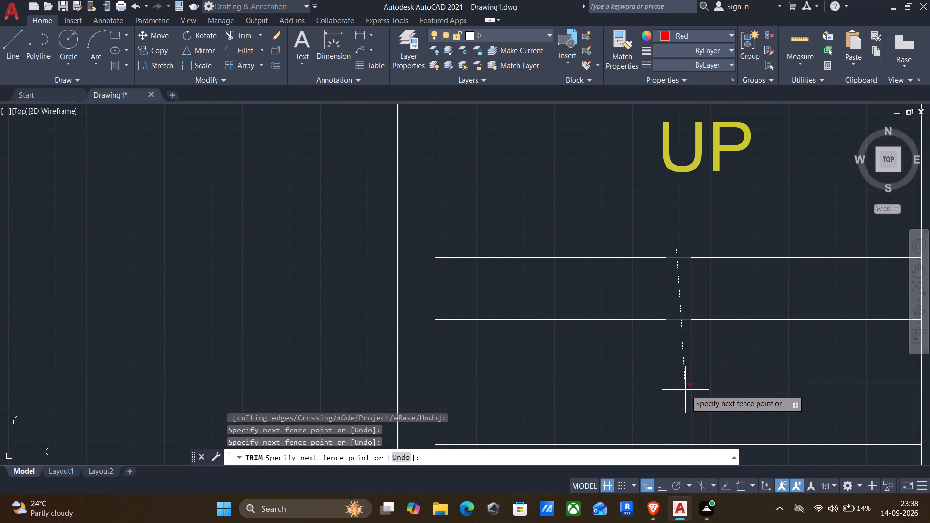
click(685, 397)
Trim off the parts of both red lines that extend south of the southernmost tread.
scroll(624, 366, down, 3)
middle_drag(624, 409, 614, 345)
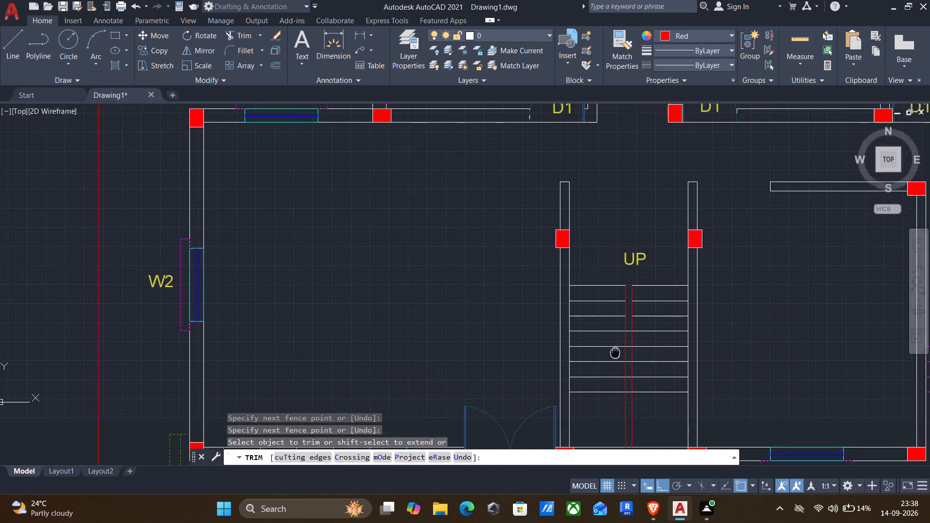
middle_drag(614, 345, 595, 264)
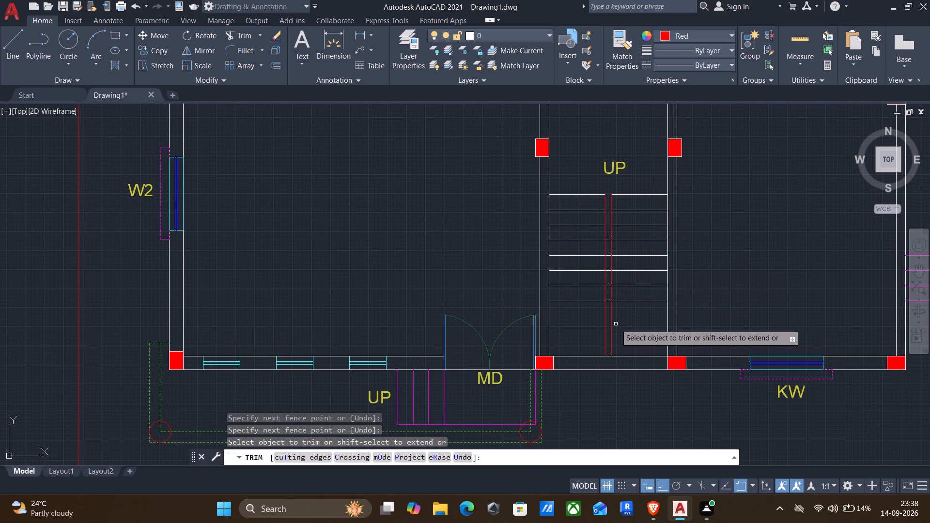
drag(623, 326, 589, 328)
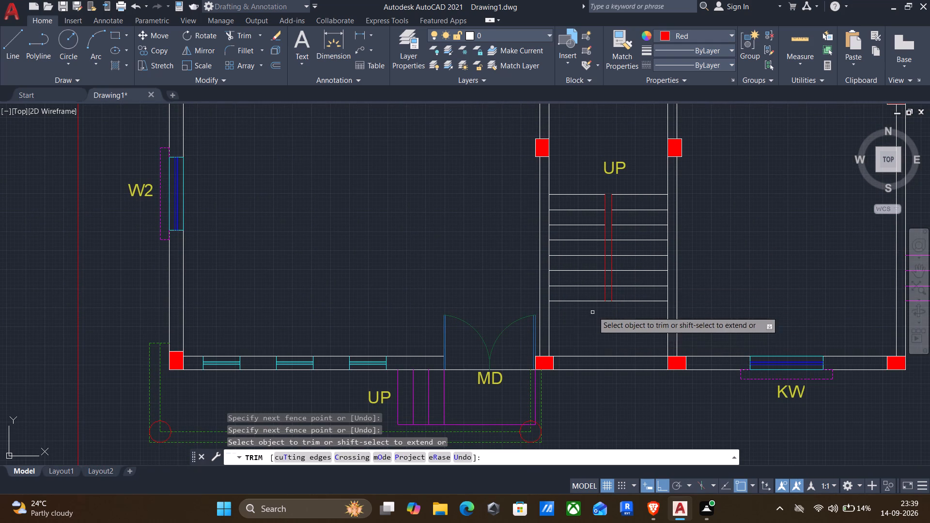
Trim the remaining stair tread lines between the two red lines, keeping the southernmost tread whole.
scroll(617, 296, up, 4)
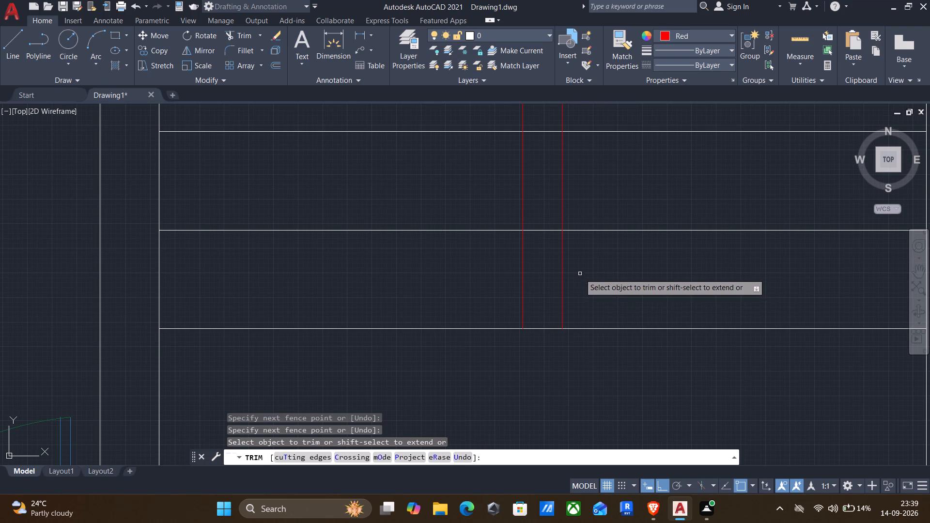
drag(539, 232, 532, 173)
drag(542, 125, 546, 168)
scroll(546, 168, down, 3)
middle_drag(534, 187, 554, 345)
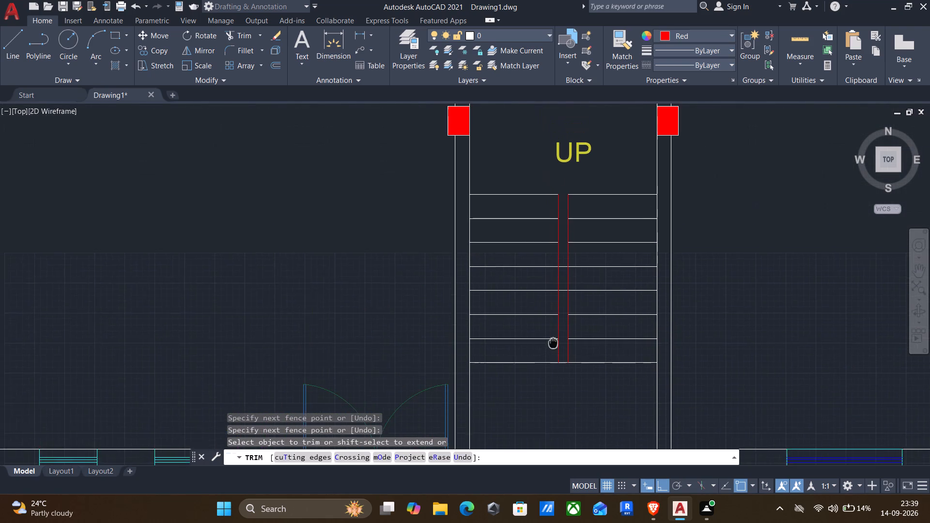
middle_drag(554, 345, 554, 349)
scroll(559, 290, up, 3)
drag(564, 206, 572, 282)
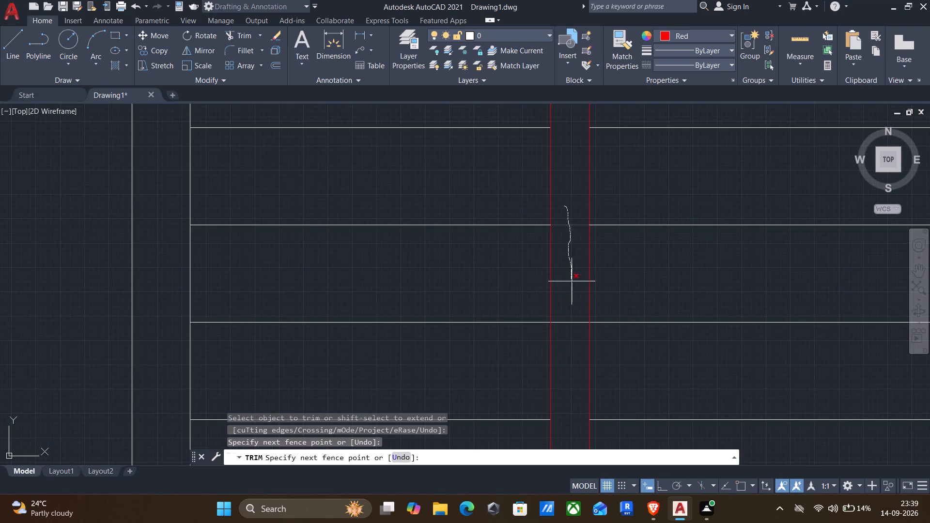
drag(572, 282, 577, 343)
scroll(571, 339, down, 3)
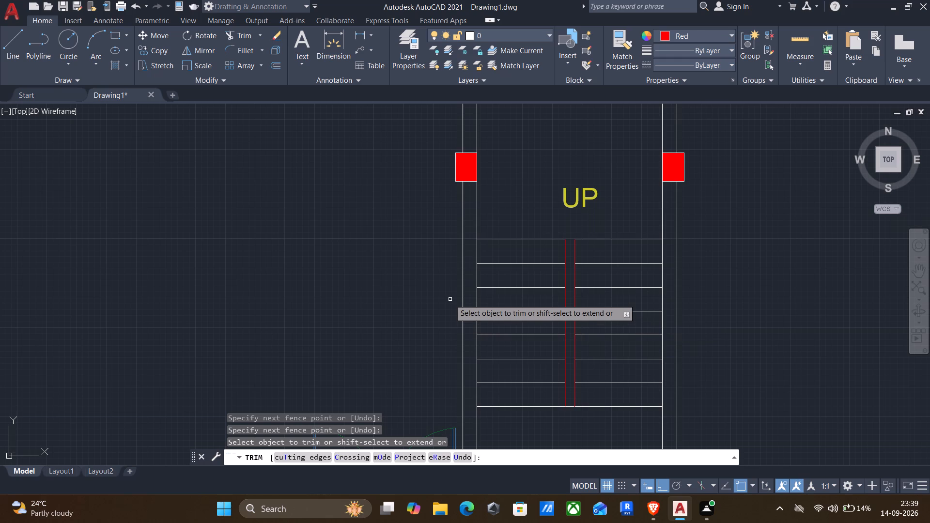
key(Escape)
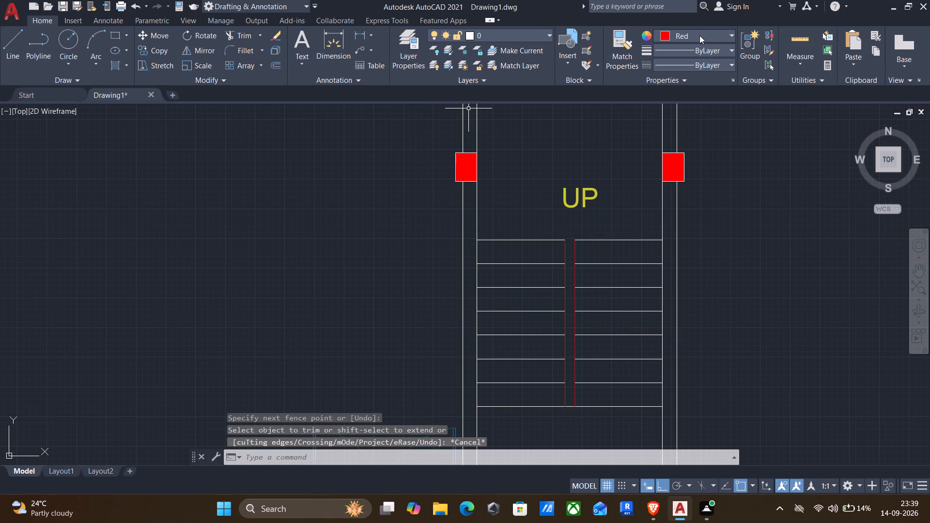
Set the current colour to 152,152,204 and draw a vertical sample line east of the plan's red boundary.
click(700, 36)
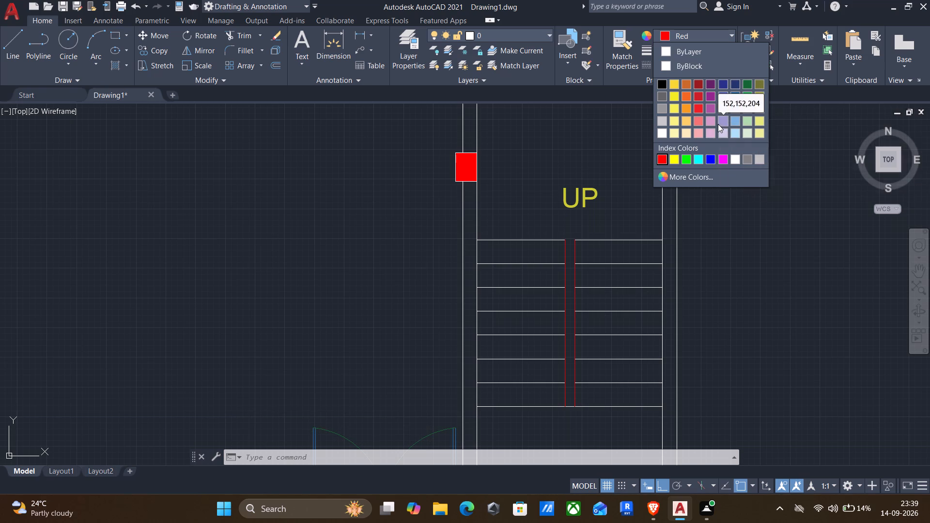
middle_drag(406, 292, 414, 222)
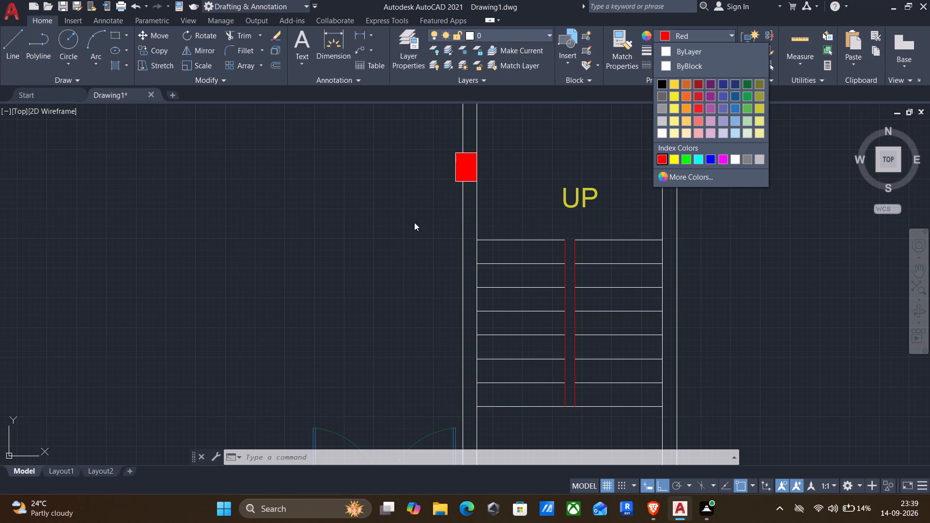
middle_drag(414, 222, 420, 186)
scroll(420, 187, down, 3)
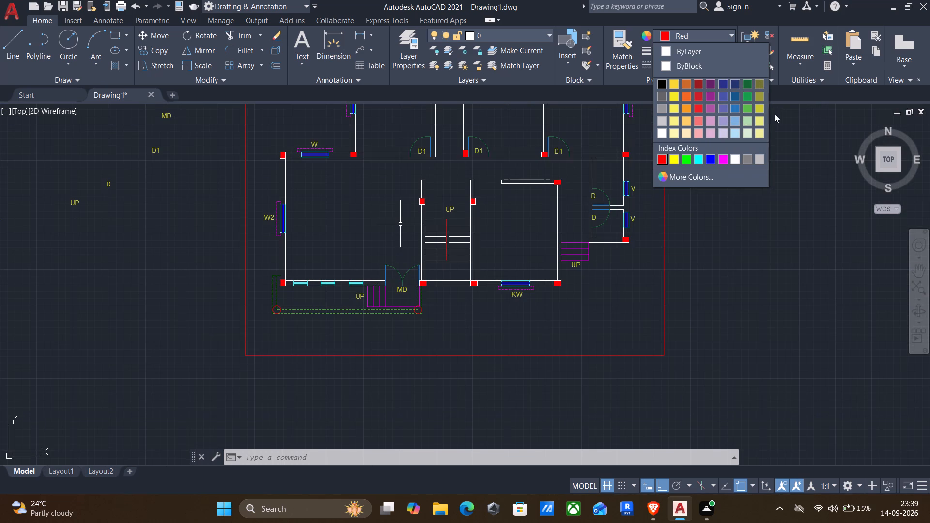
click(723, 122)
key(l)
key(Return)
drag(717, 209, 719, 203)
drag(711, 310, 711, 319)
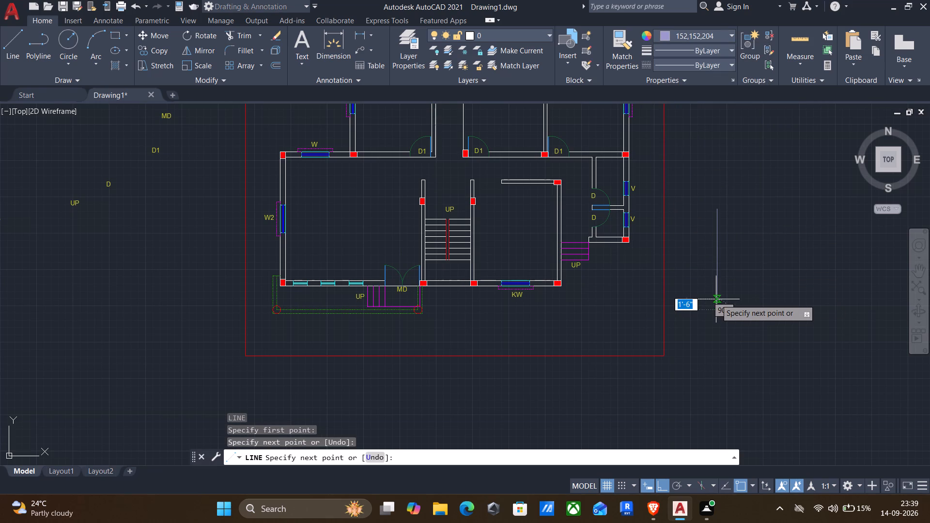
key(Return)
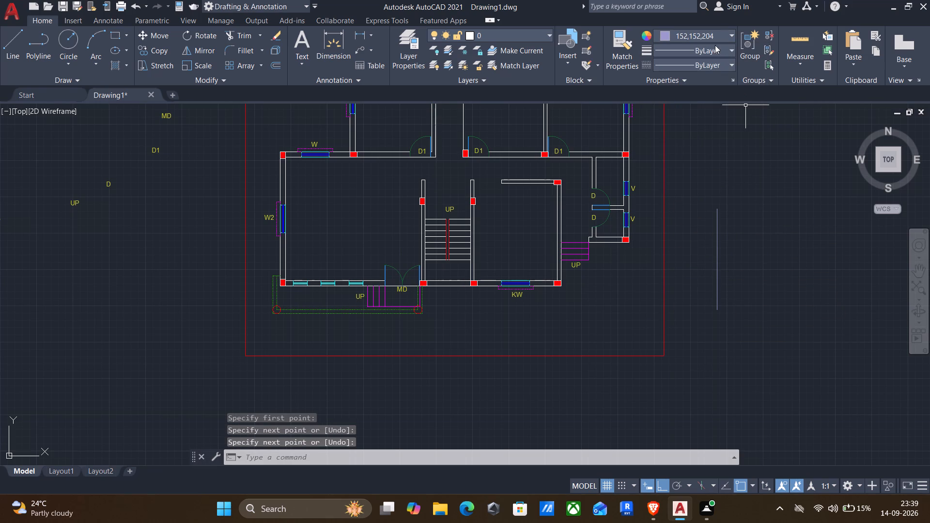
Set the current colour to 94,103,175 and draw a second vertical sample line east of the first.
click(710, 33)
drag(725, 105, 718, 105)
key(l)
key(Return)
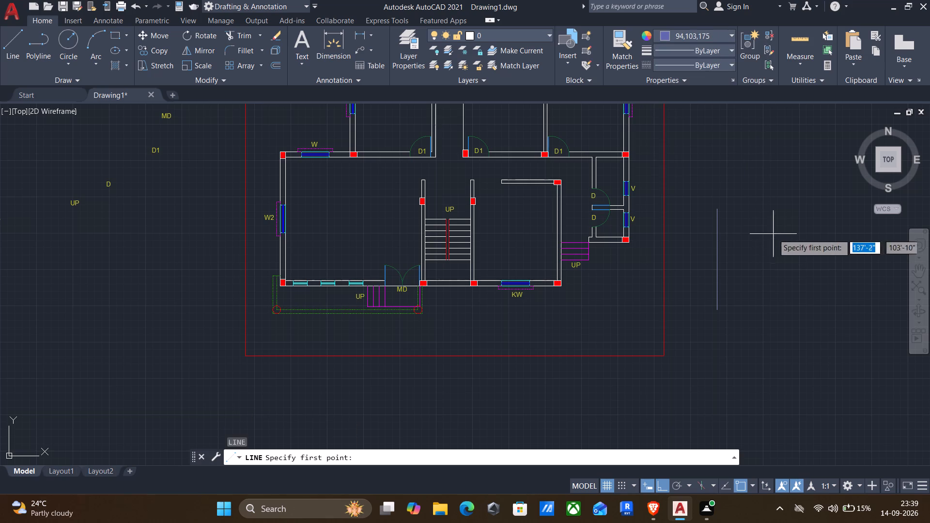
click(770, 217)
click(773, 327)
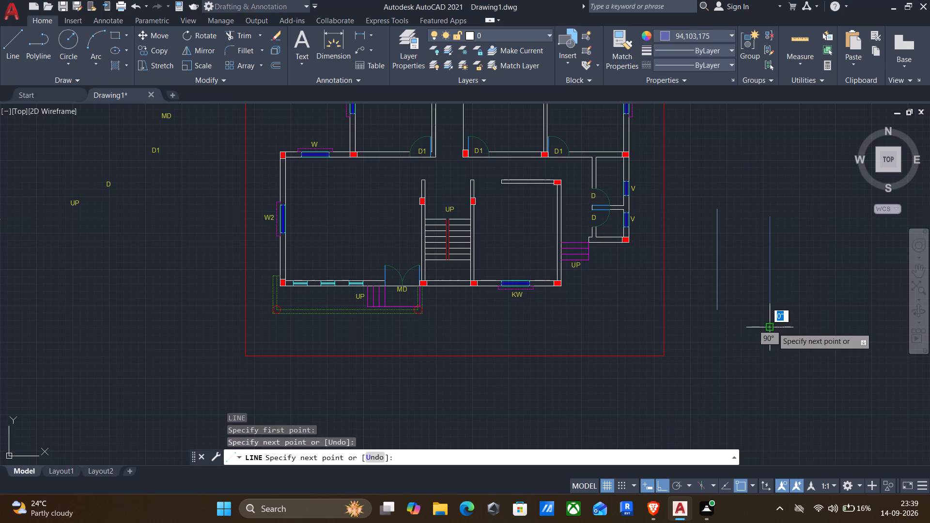
key(Return)
Set the current colour to 69,84,165 and draw a third vertical sample line east of the second.
click(714, 34)
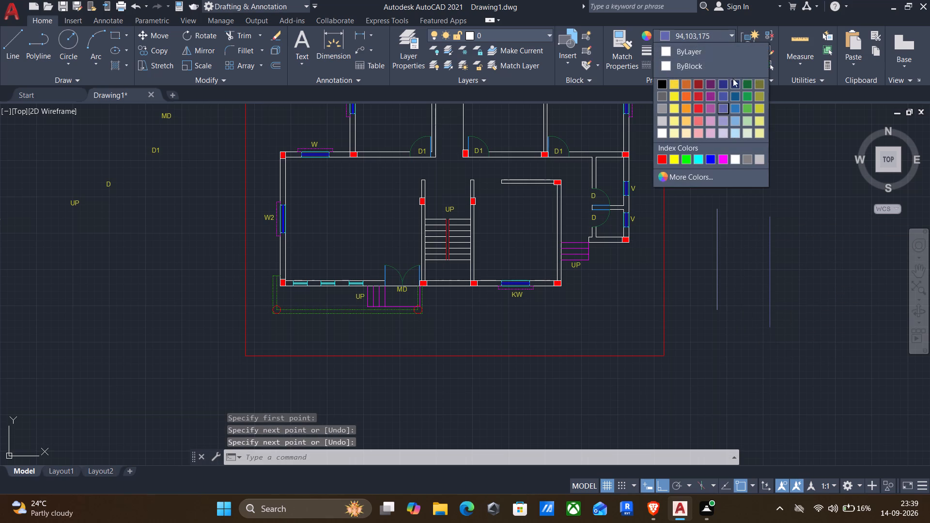
click(720, 99)
key(l)
key(Return)
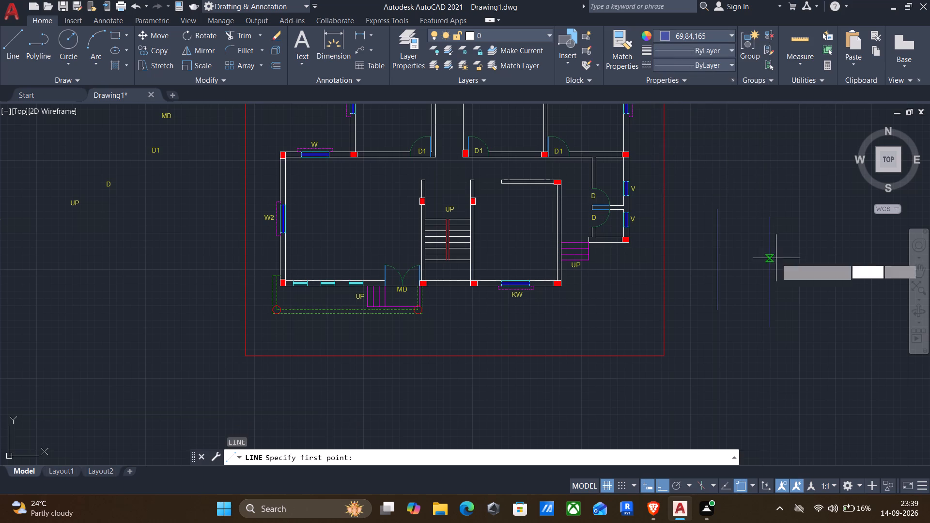
drag(795, 227, 798, 222)
click(798, 333)
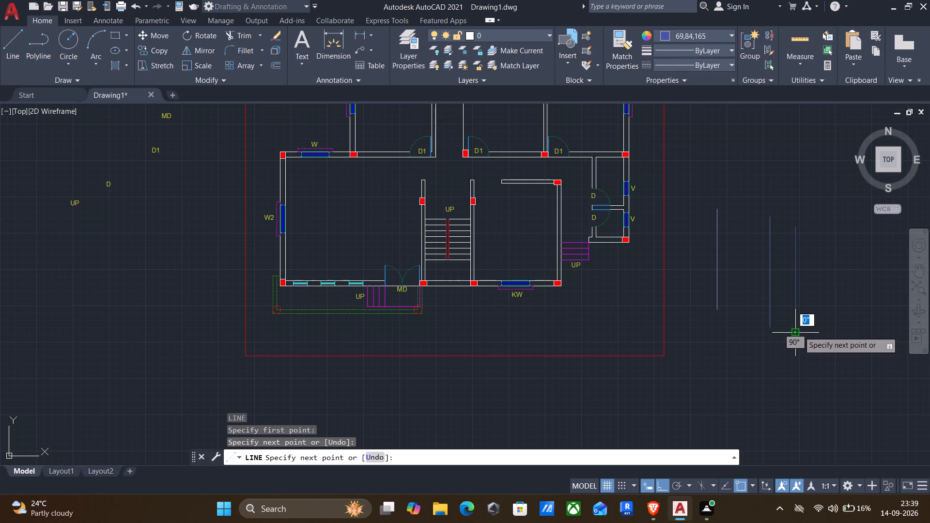
key(Return)
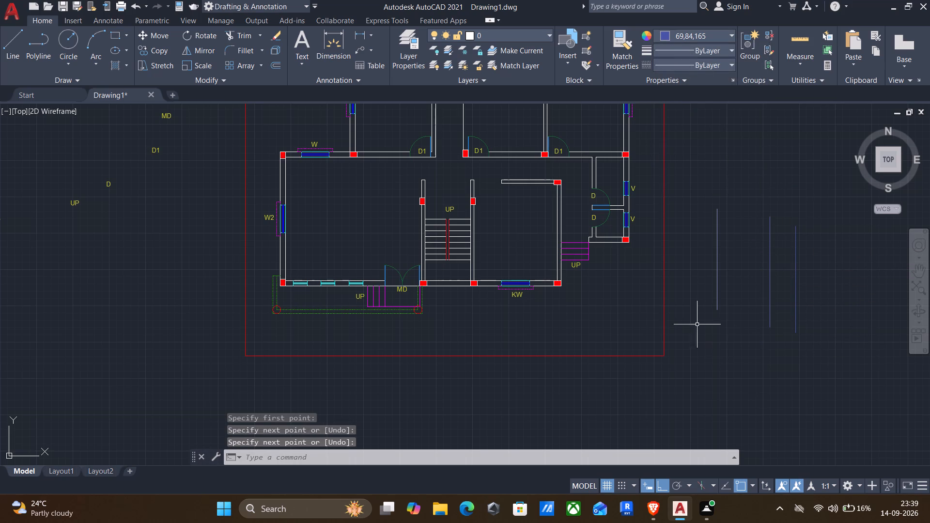
Match the properties of the middle sample line onto all the staircase treads and both red divider lines.
middle_drag(583, 268, 615, 400)
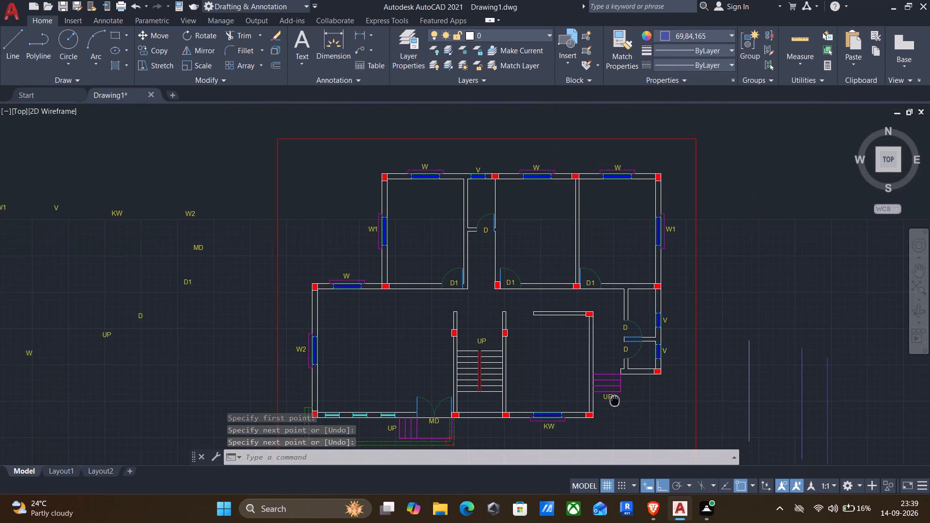
middle_drag(615, 400, 617, 400)
text(mat)
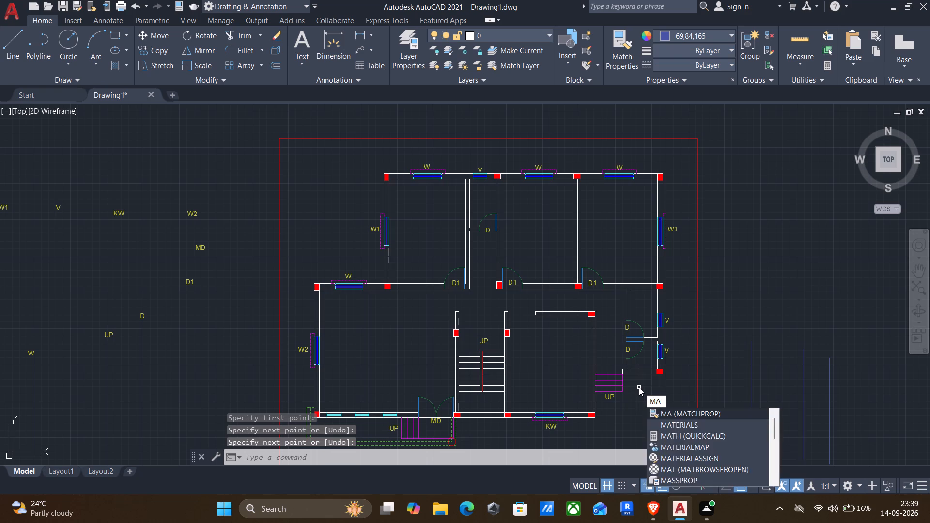
text(ch)
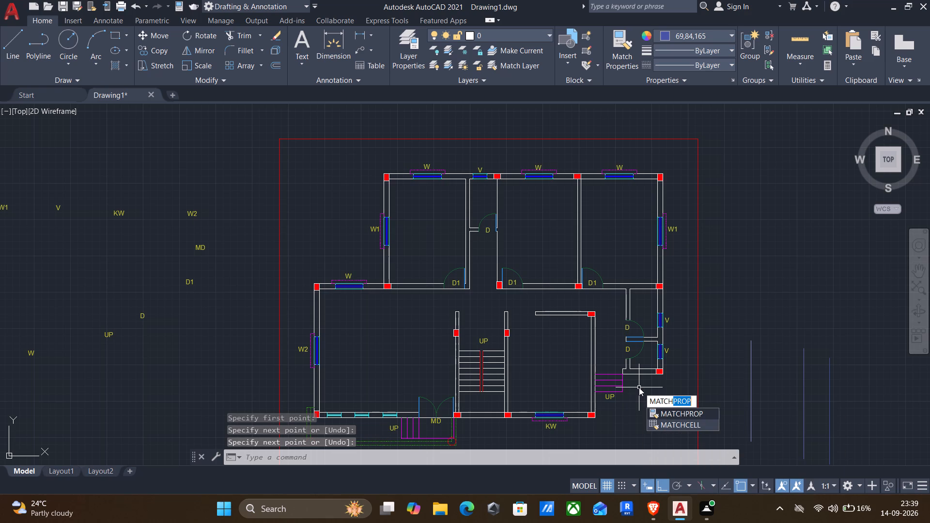
key(Return)
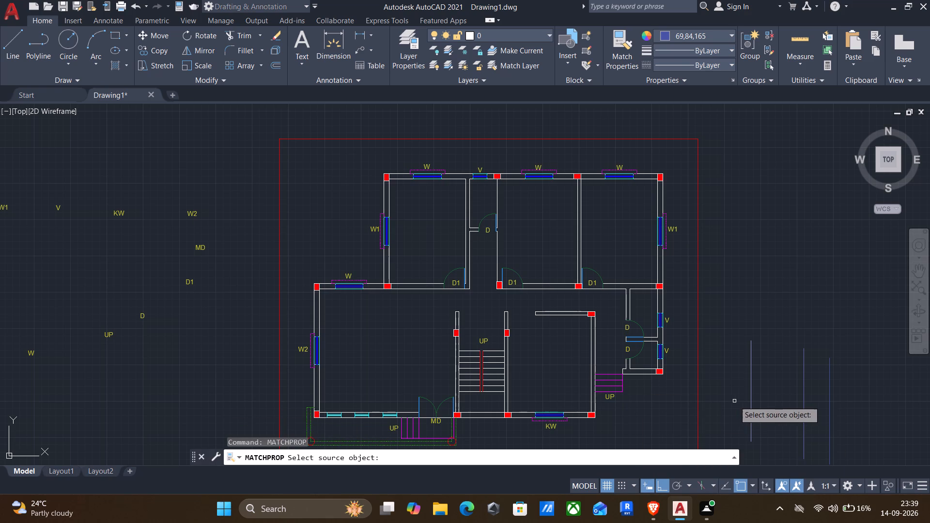
click(803, 371)
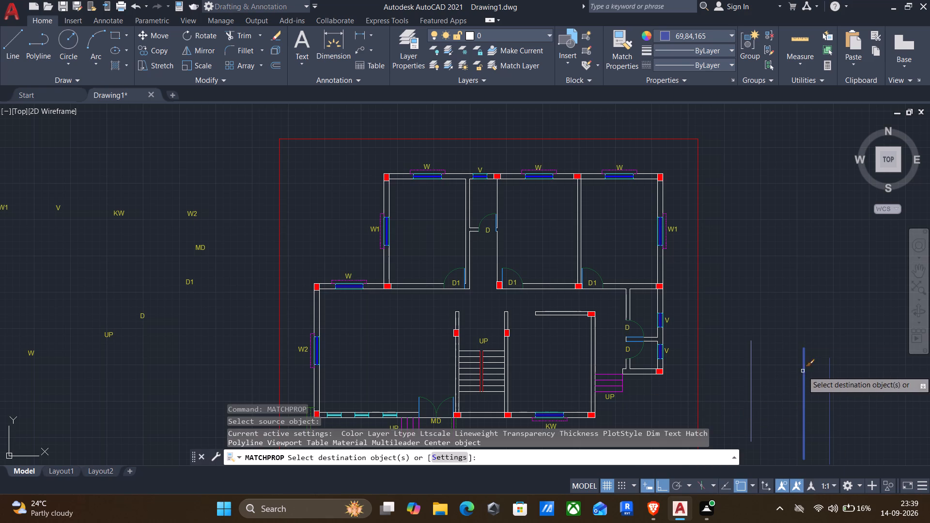
scroll(507, 393, up, 2)
drag(472, 410, 471, 410)
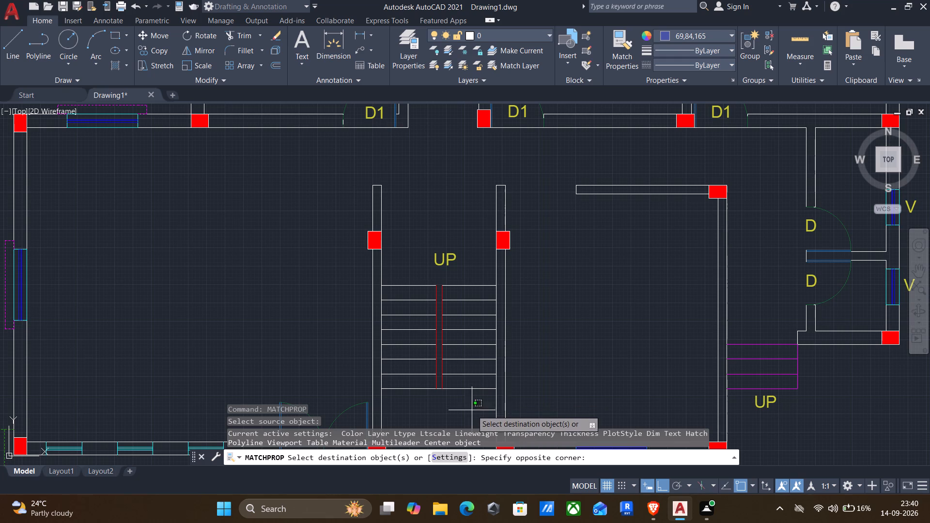
drag(471, 410, 463, 401)
click(398, 277)
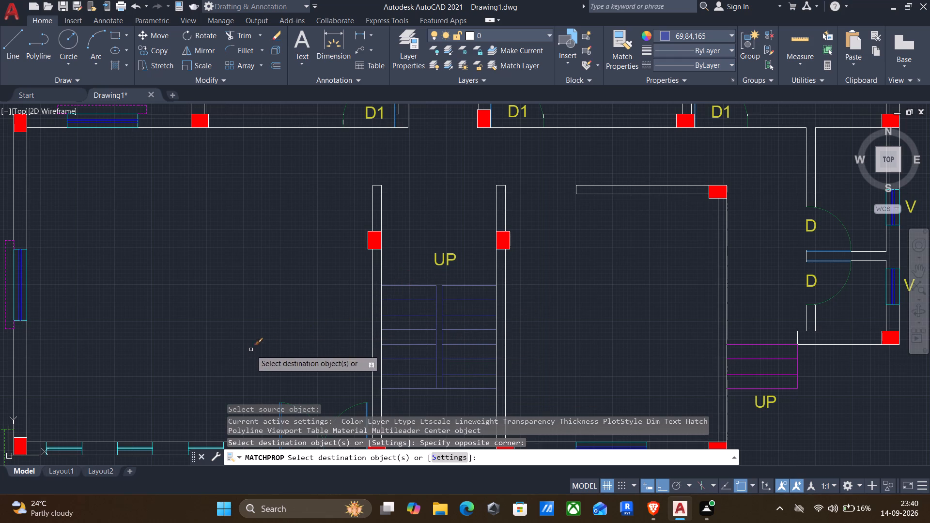
middle_drag(293, 312, 303, 302)
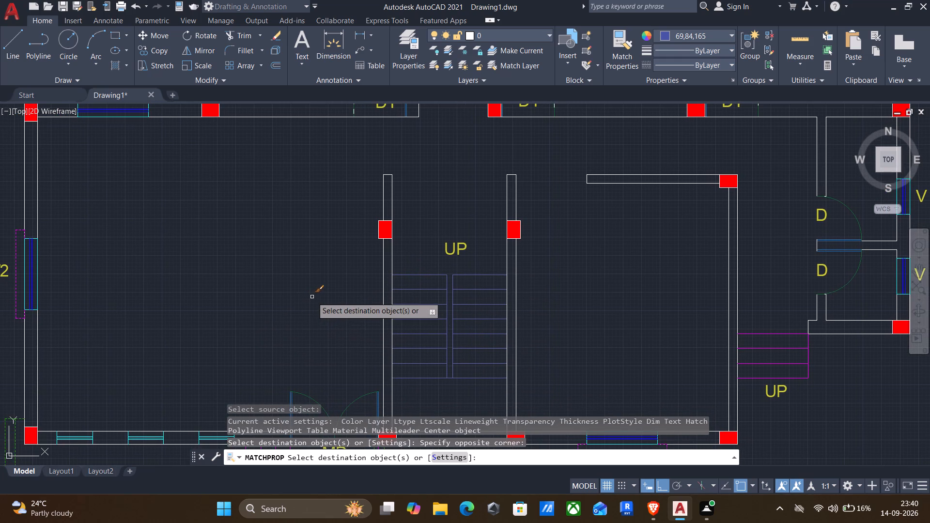
key(Escape)
Copy the staircase's UP label to just north of the eastern flight, with Ortho off.
click(451, 254)
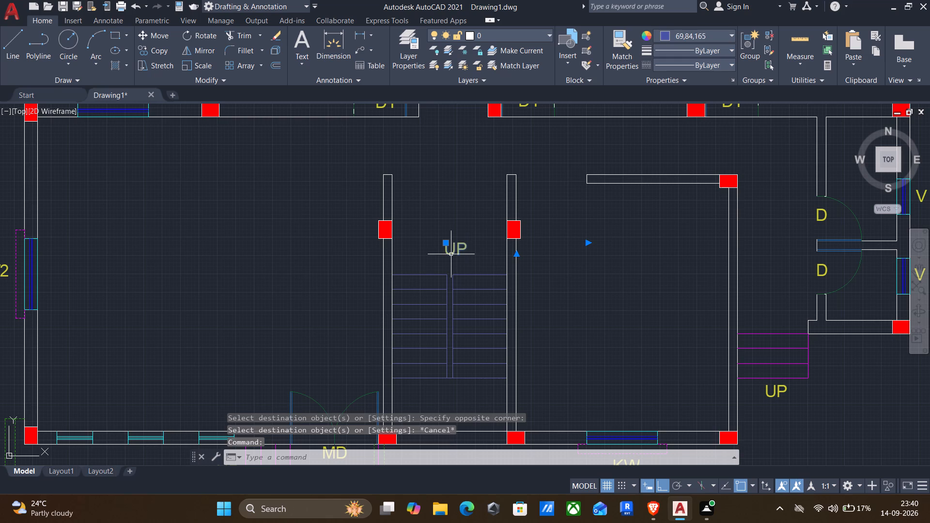
key(c)
key(o)
key(Return)
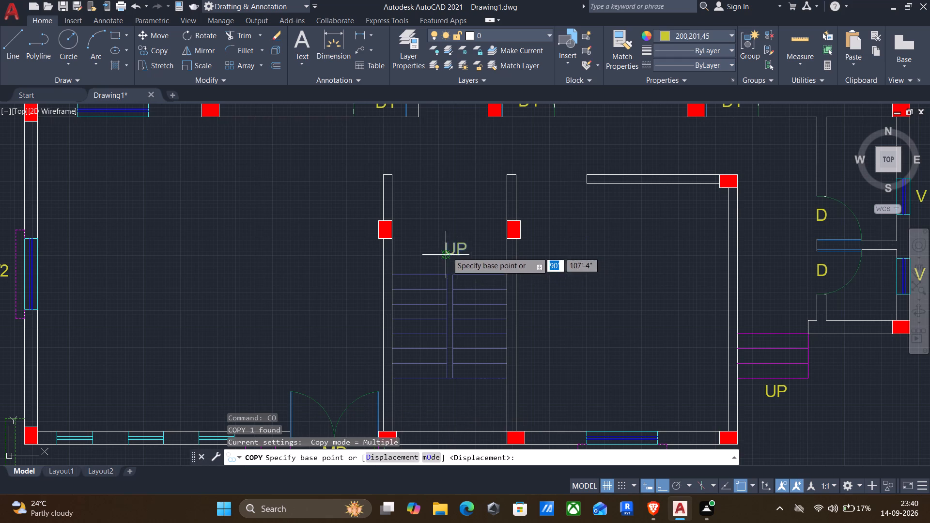
scroll(447, 256, up, 1)
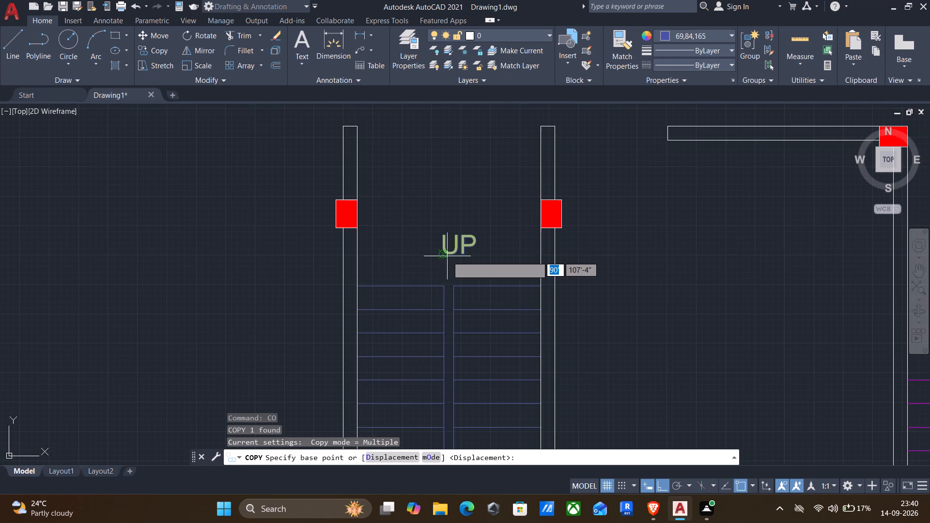
click(447, 256)
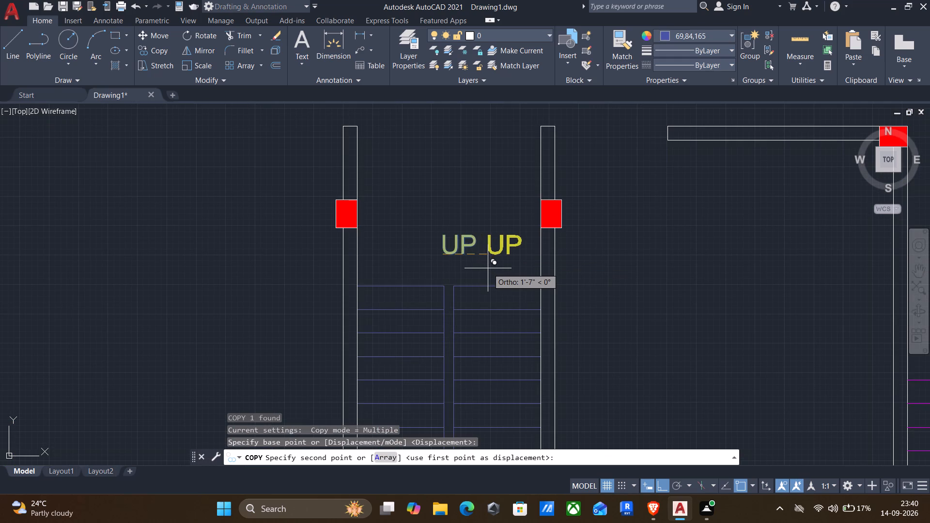
key(F8)
scroll(489, 284, up, 3)
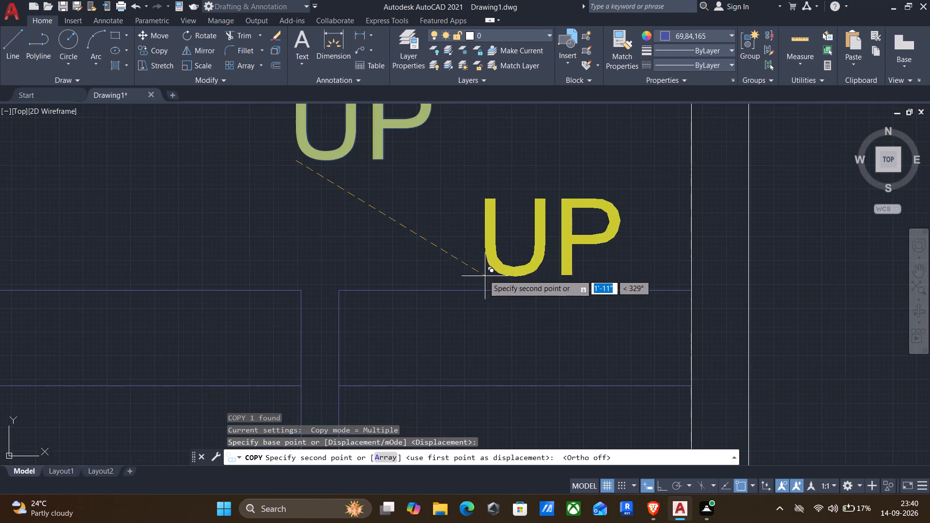
click(475, 262)
scroll(479, 270, down, 2)
key(Escape)
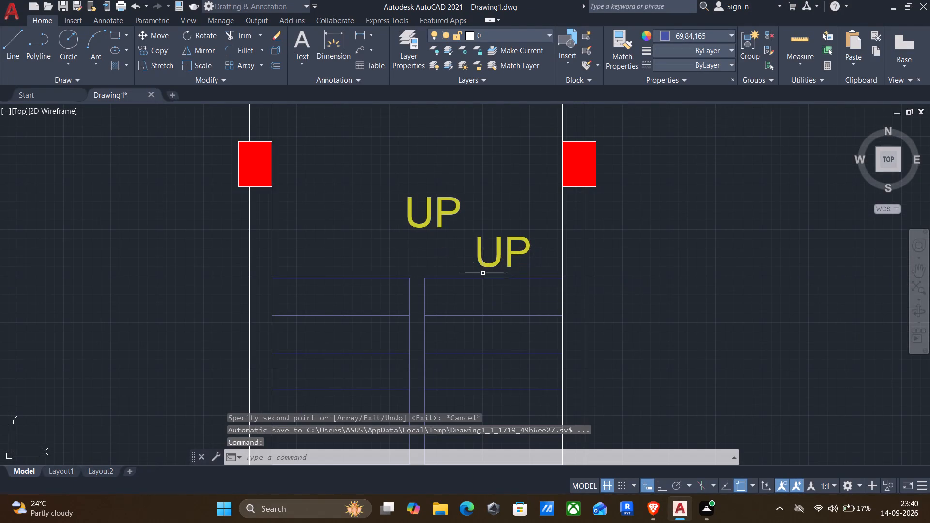
Delete the original UP label centred north of the staircase.
click(428, 212)
key(Delete)
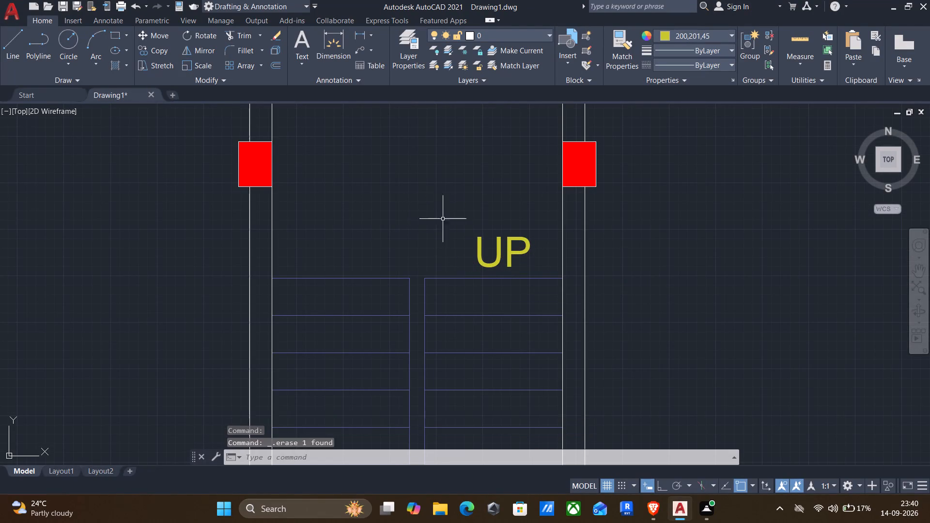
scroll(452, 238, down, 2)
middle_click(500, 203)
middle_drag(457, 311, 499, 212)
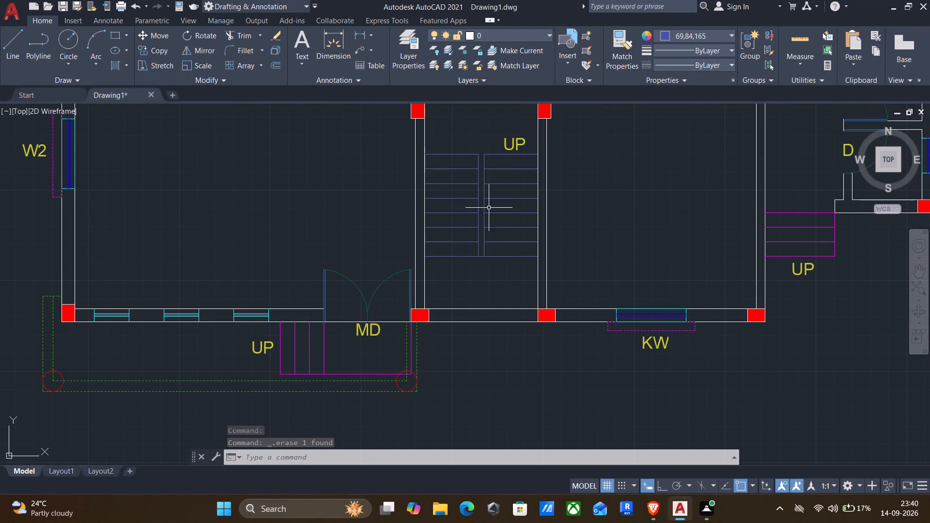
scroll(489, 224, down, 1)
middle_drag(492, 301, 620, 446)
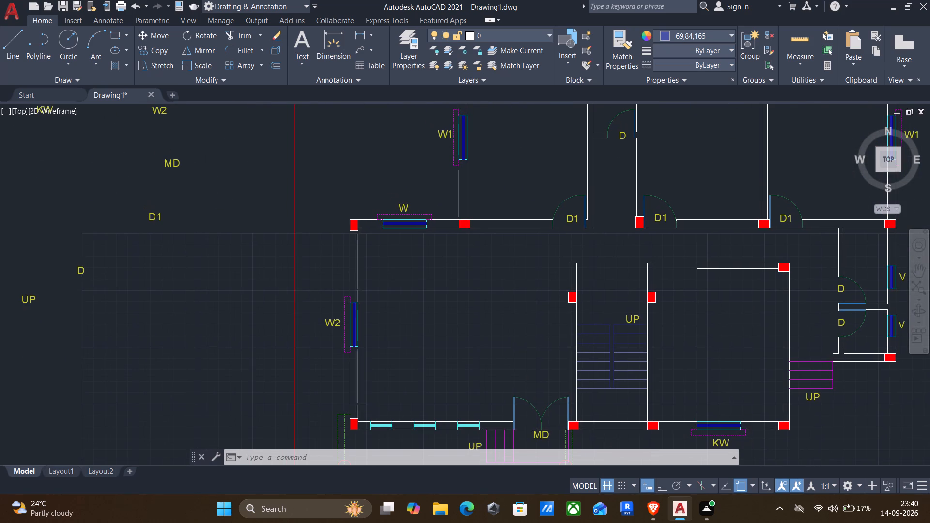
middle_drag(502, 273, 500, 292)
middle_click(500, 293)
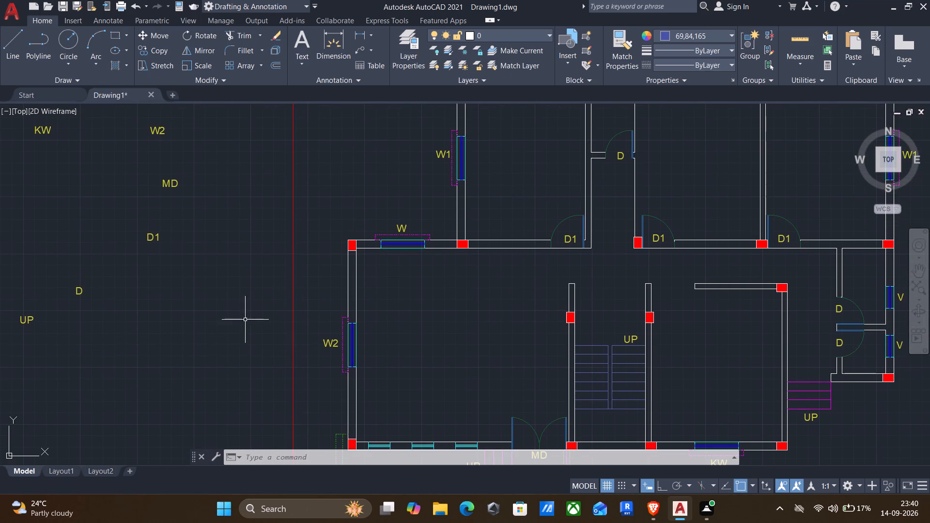
Delete all the leftover sample labels lying outside the red boundary, west of the floor plan.
middle_drag(245, 321, 260, 321)
middle_drag(279, 320, 440, 312)
scroll(439, 312, down, 3)
click(419, 348)
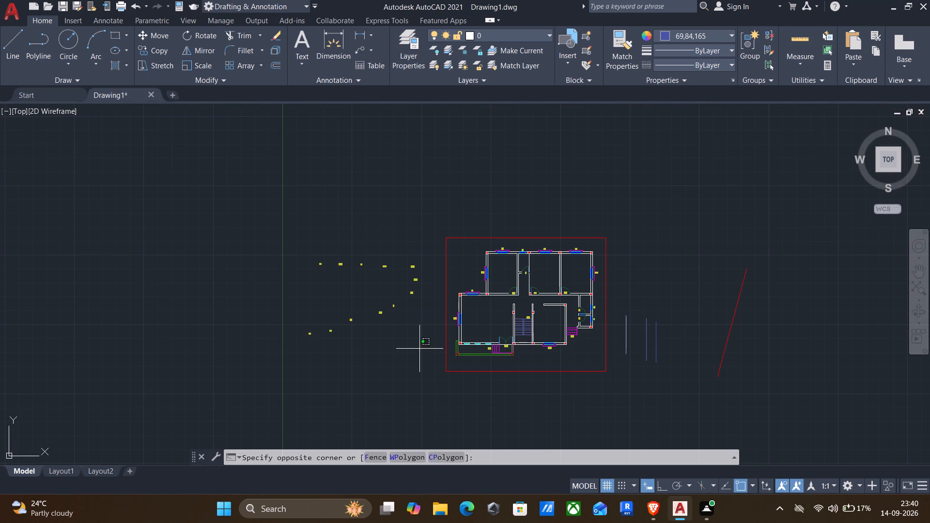
click(300, 238)
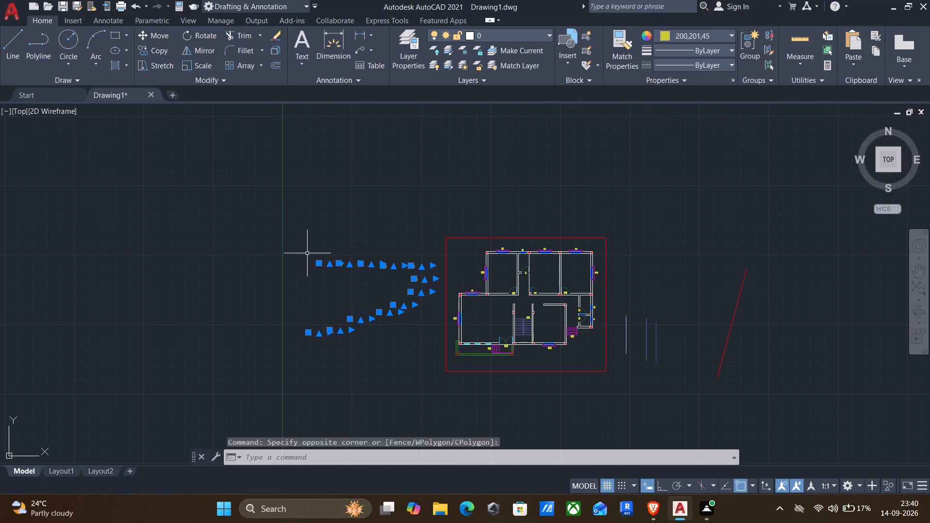
key(Delete)
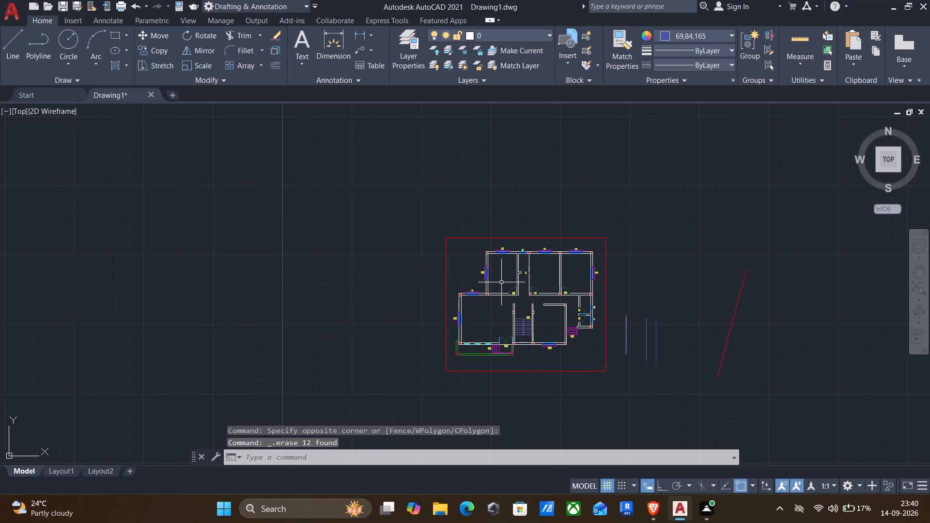
Add multiline text reading BEDROOM with 11' X 15' on a second line inside the north-west room.
key(t)
key(BackSpace)
drag(302, 39, 306, 44)
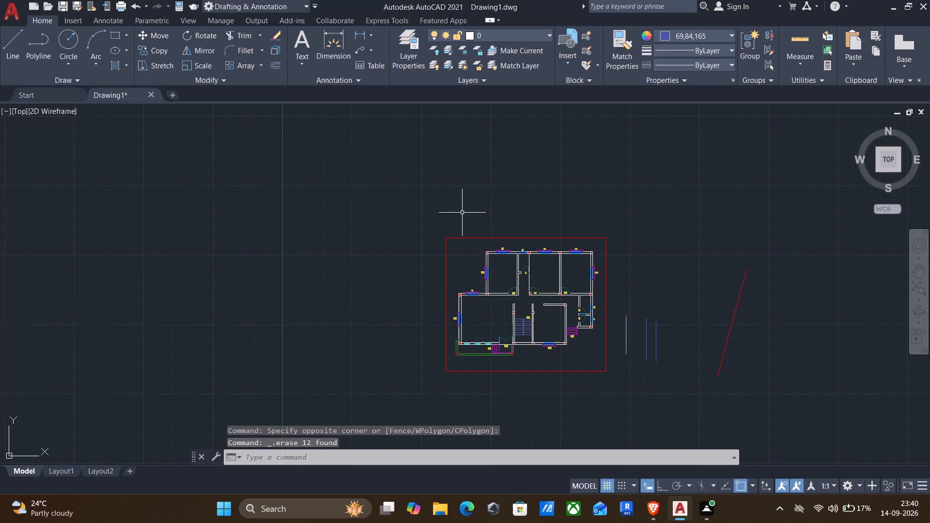
scroll(482, 263, up, 3)
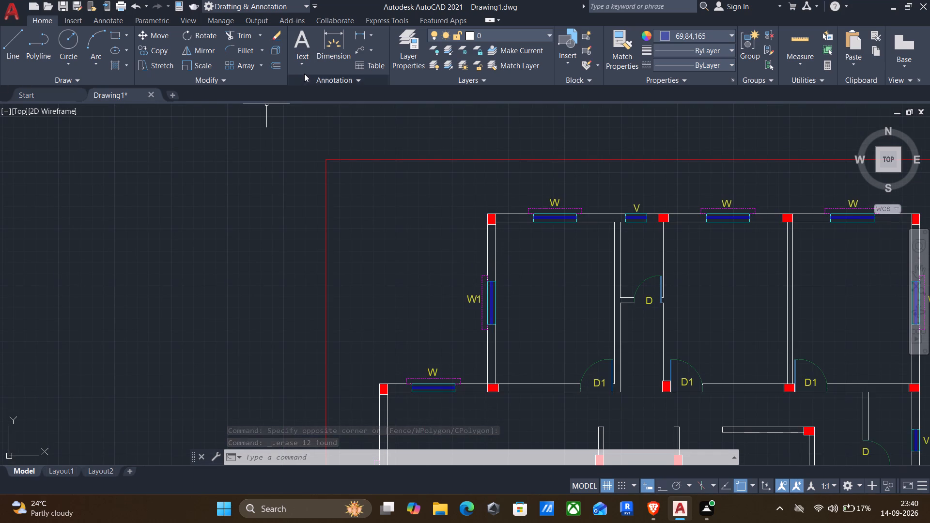
click(300, 38)
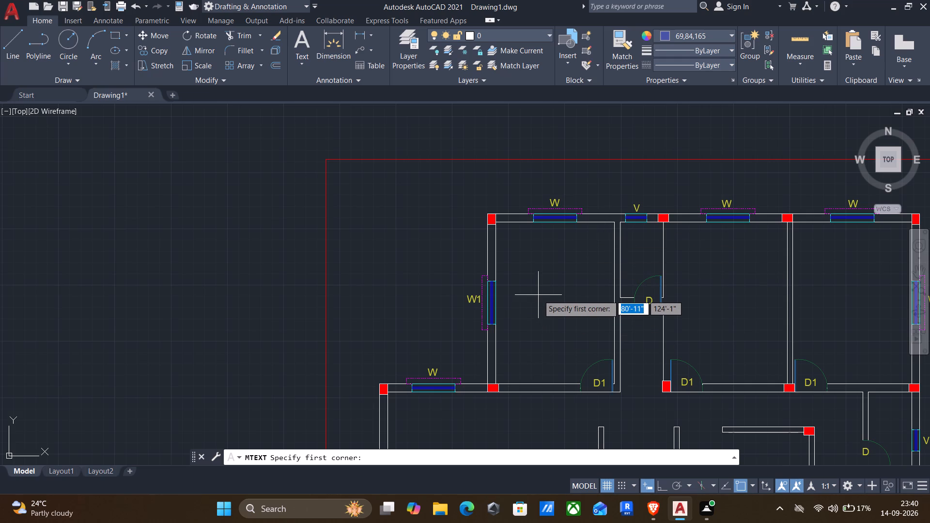
click(517, 277)
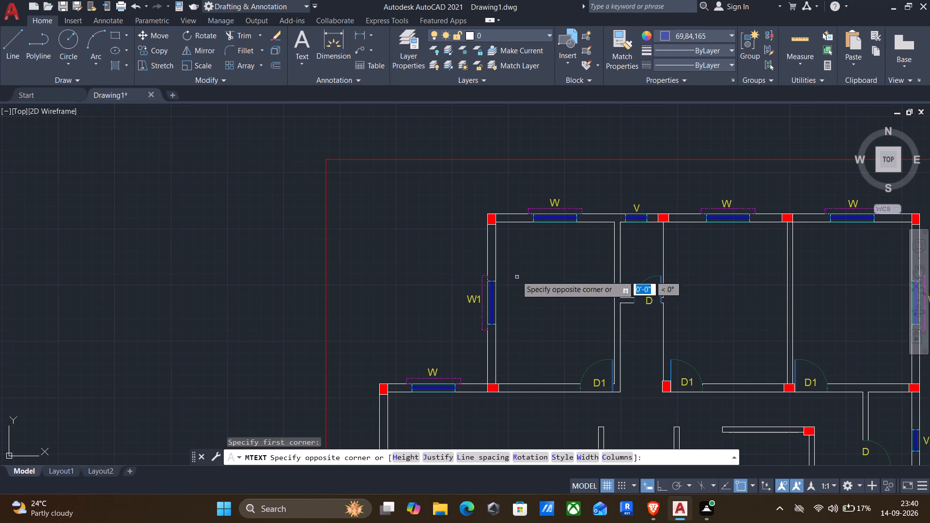
click(559, 305)
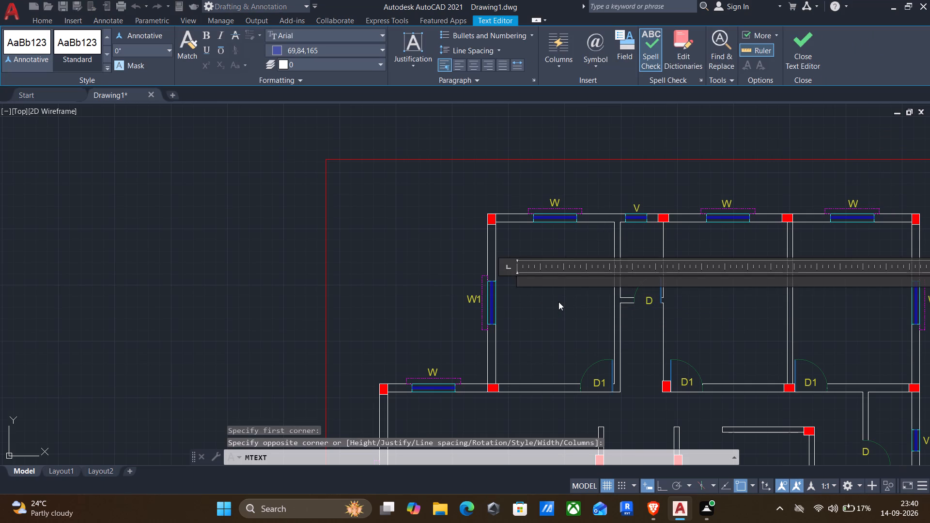
text(BED)
key(space)
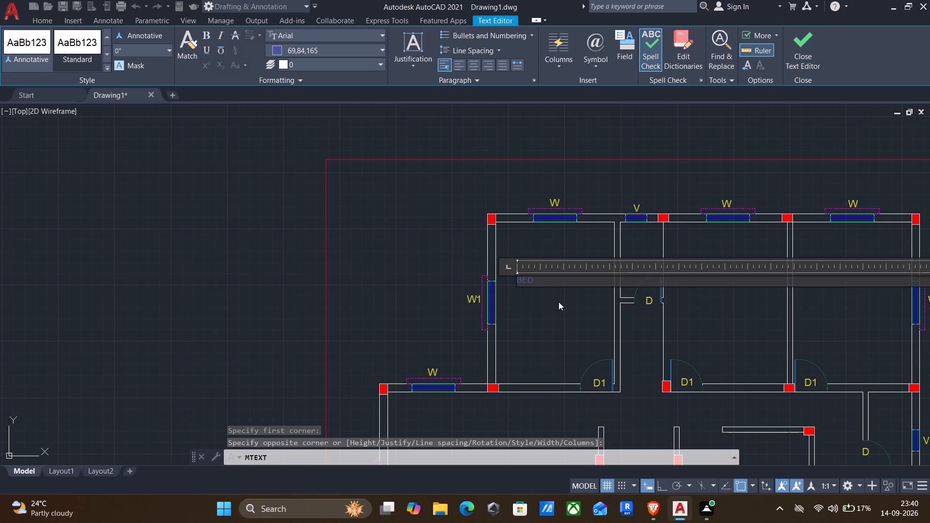
key(BackSpace)
text(ROOM)
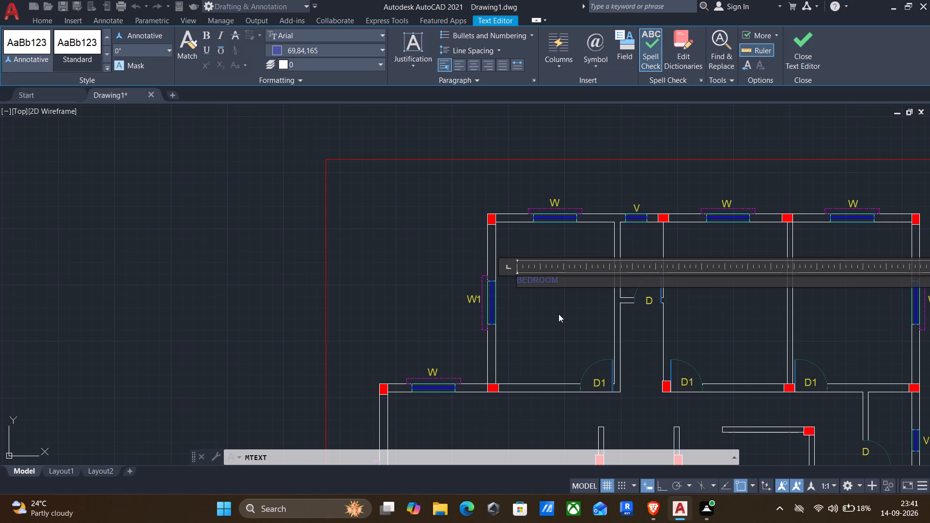
key(Return)
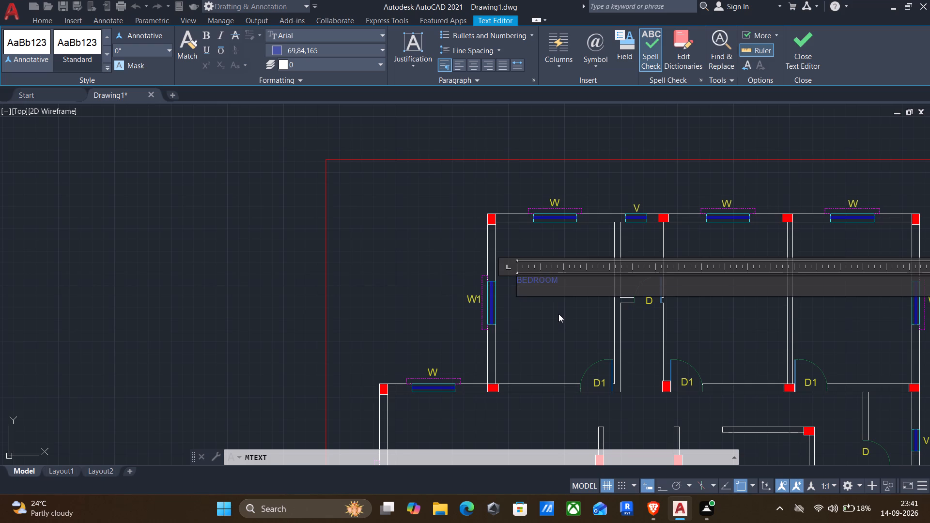
key(space)
key(space)
text(111)
key(BackSpace)
key(apostrophe)
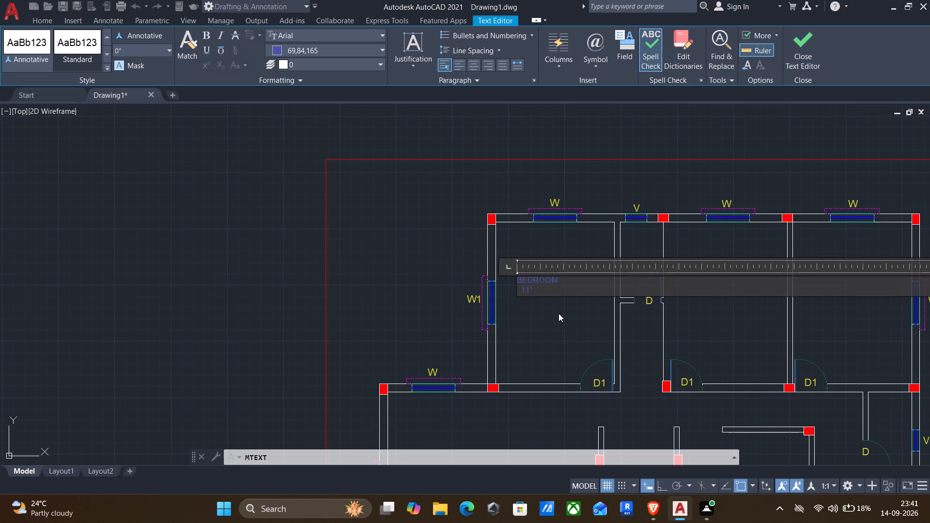
key(space)
text(X 15')
click(556, 316)
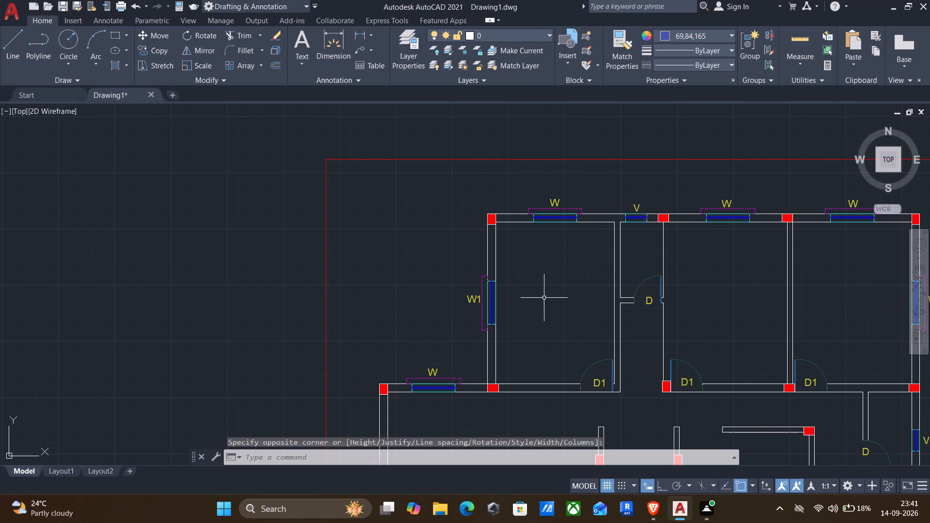
Set the new bedroom text's colour to Yellow and its text height to 7".
drag(550, 306, 540, 297)
click(508, 261)
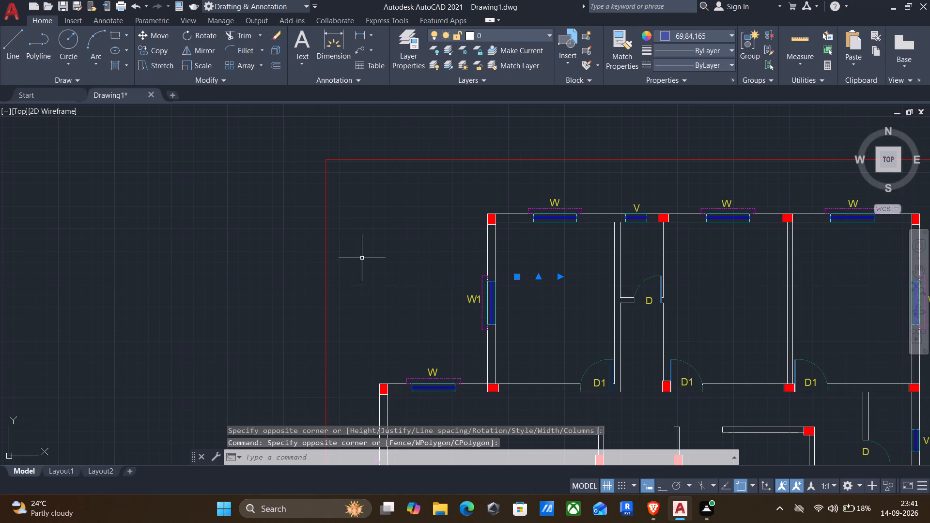
right_click(370, 253)
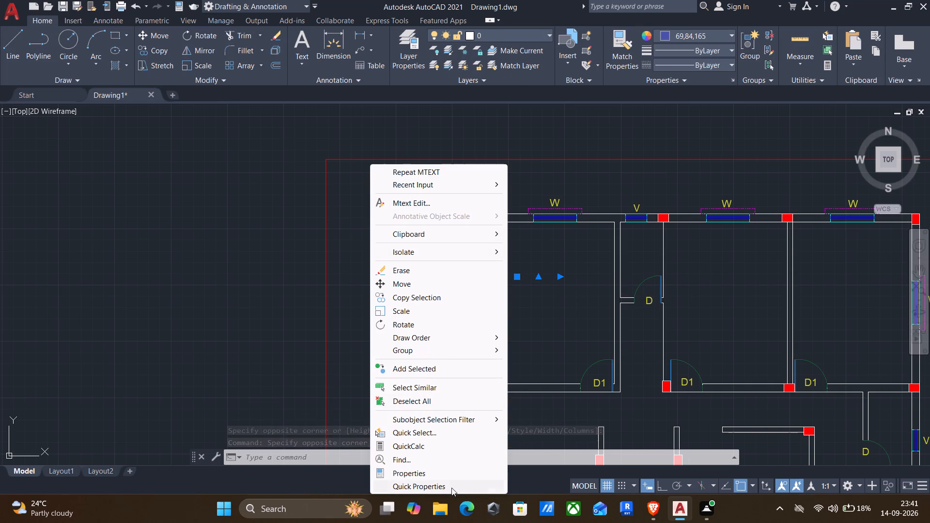
click(423, 474)
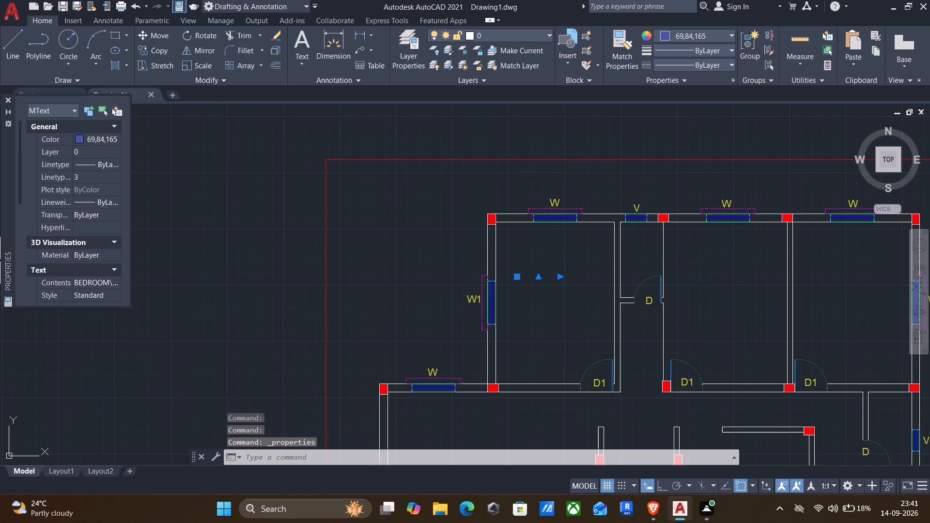
click(99, 141)
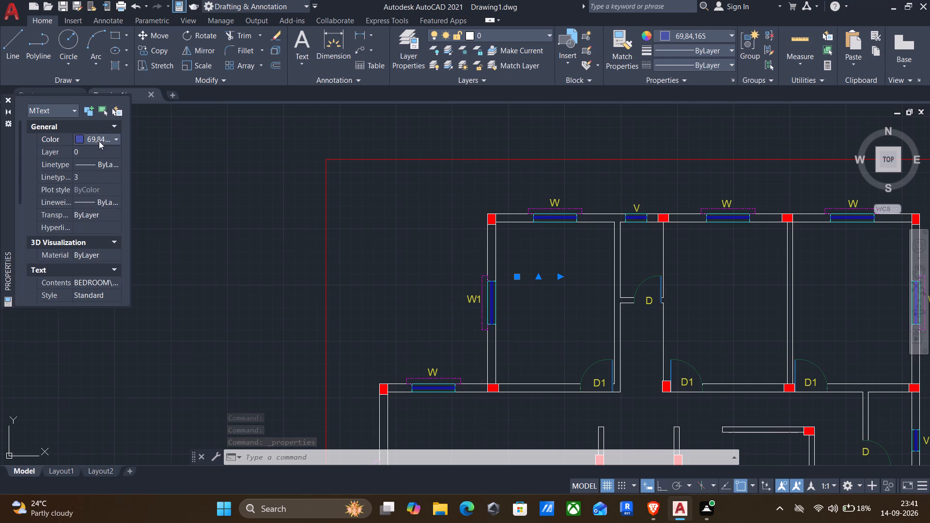
click(112, 140)
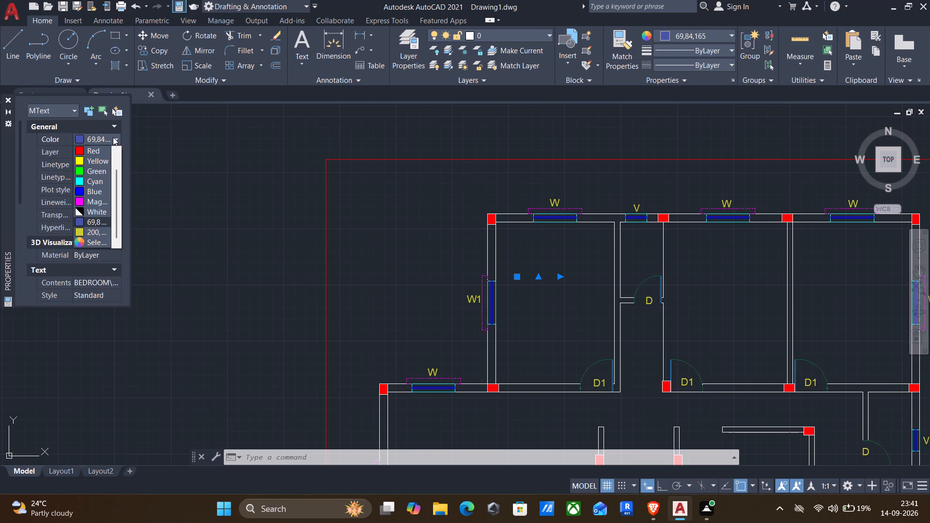
click(85, 163)
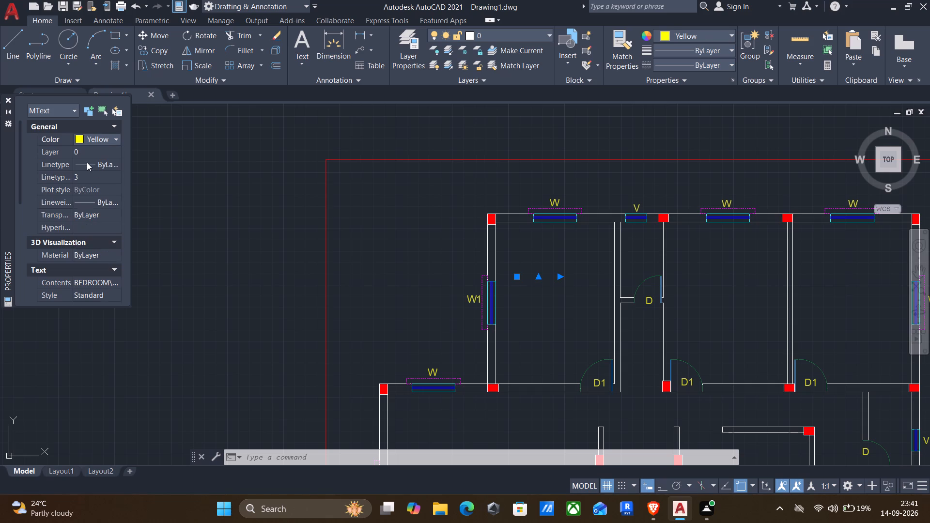
scroll(86, 281, down, 2)
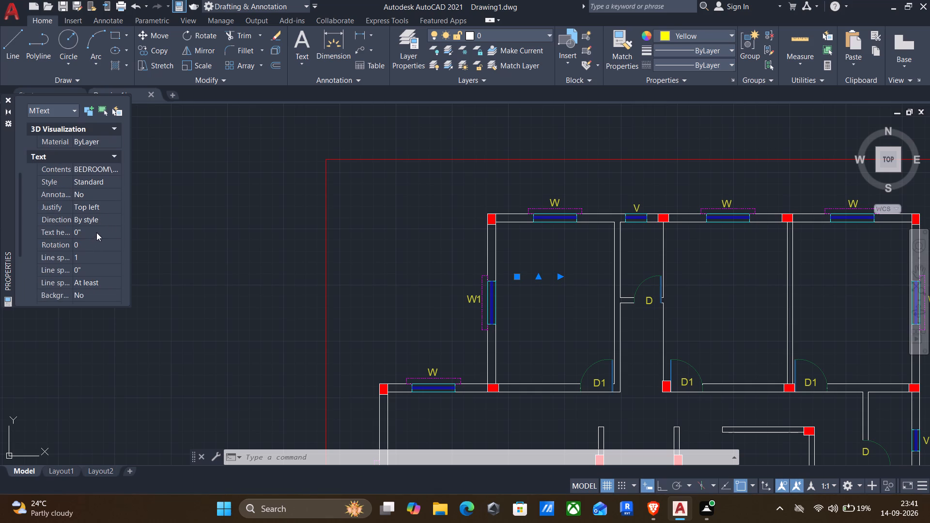
click(96, 232)
text(7")
key(Return)
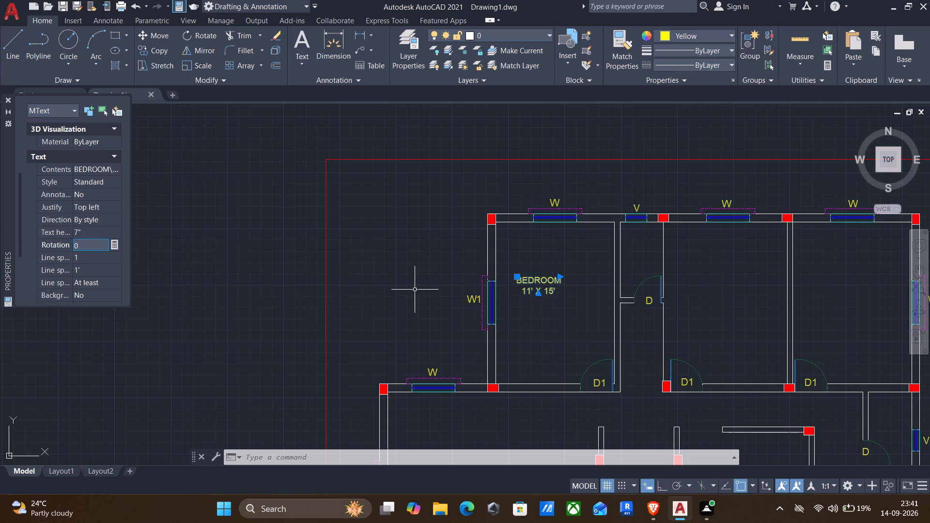
key(Escape)
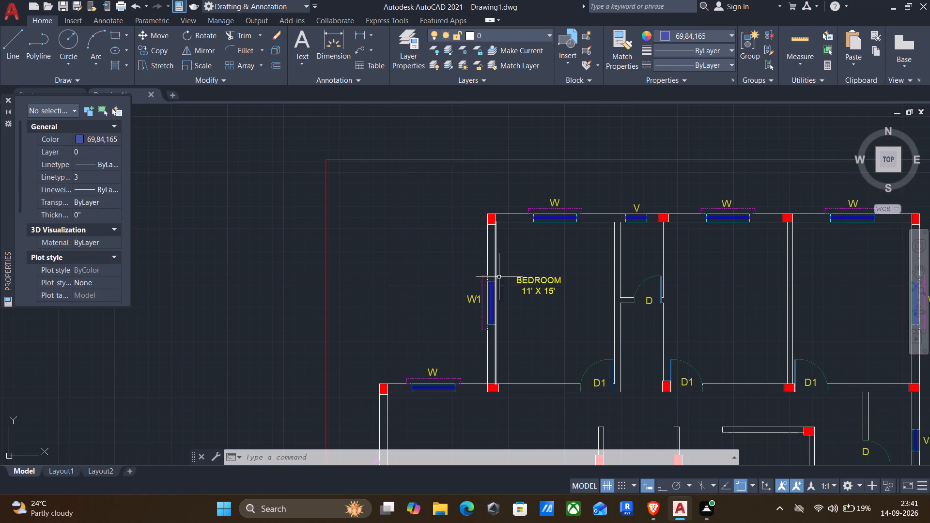
Copy the bedroom label into the small room below window V and, with Ortho on, into the two northern rooms east of it.
click(527, 282)
key(c)
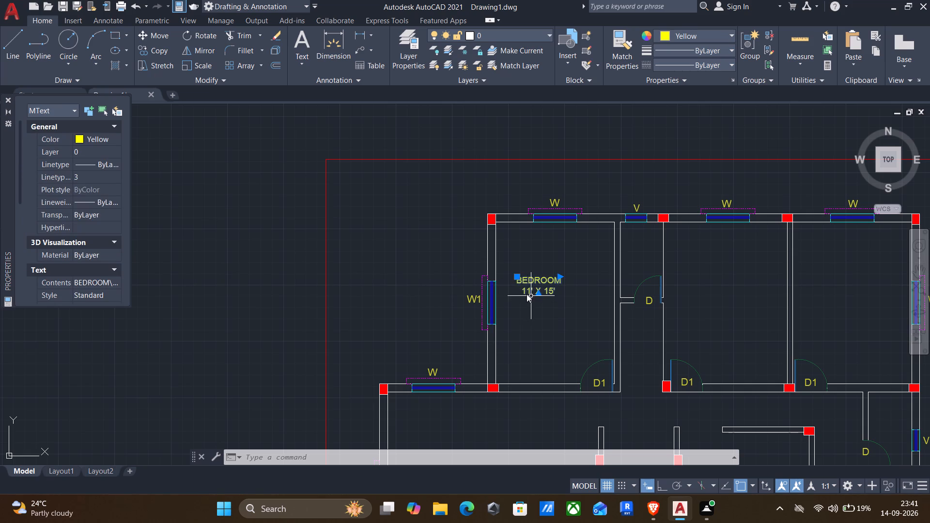
key(o)
key(Return)
click(514, 280)
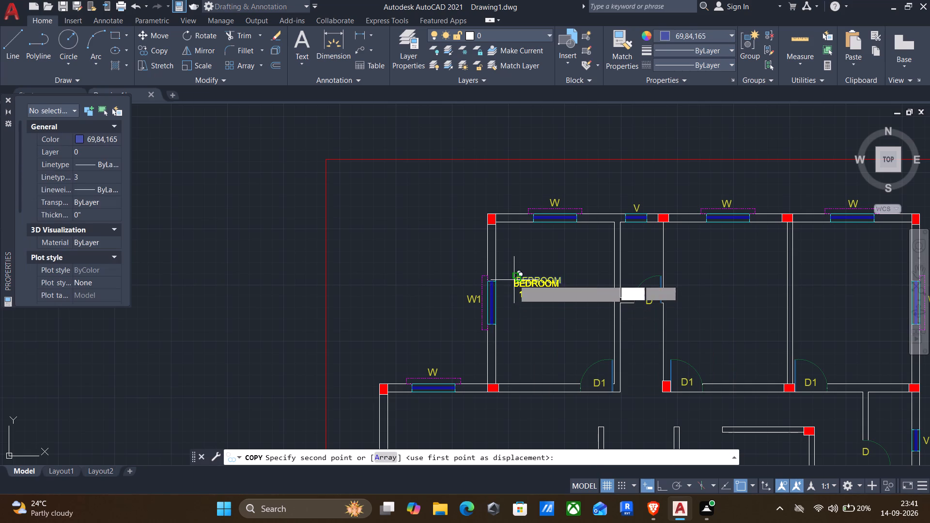
scroll(633, 265, up, 2)
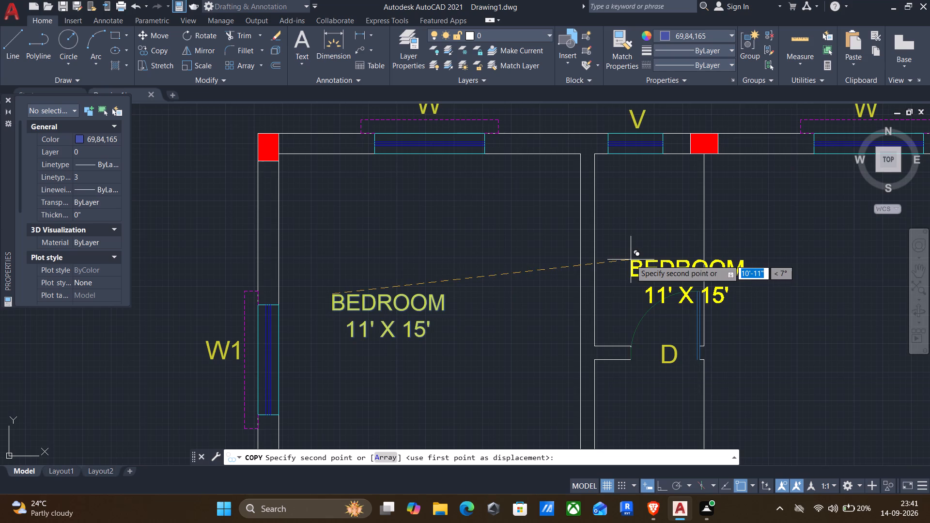
scroll(614, 252, up, 2)
scroll(588, 198, down, 1)
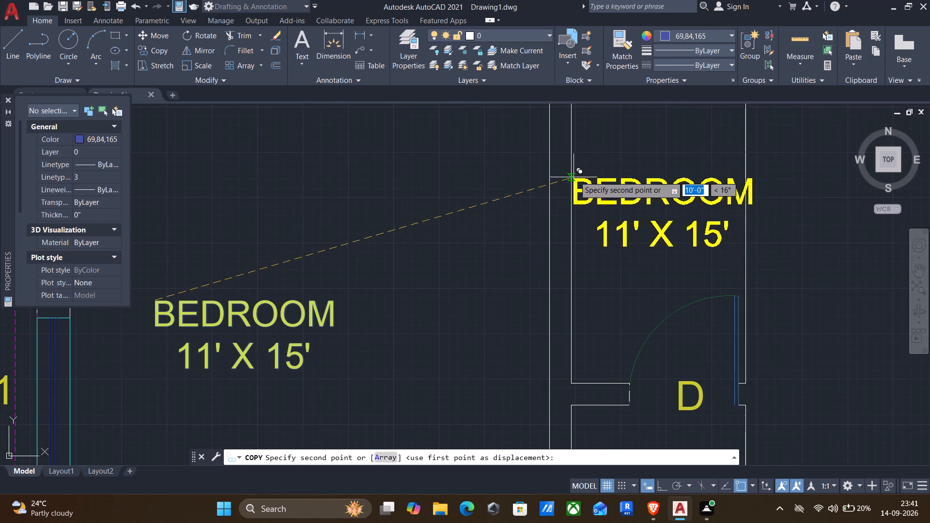
click(577, 169)
scroll(621, 194, down, 3)
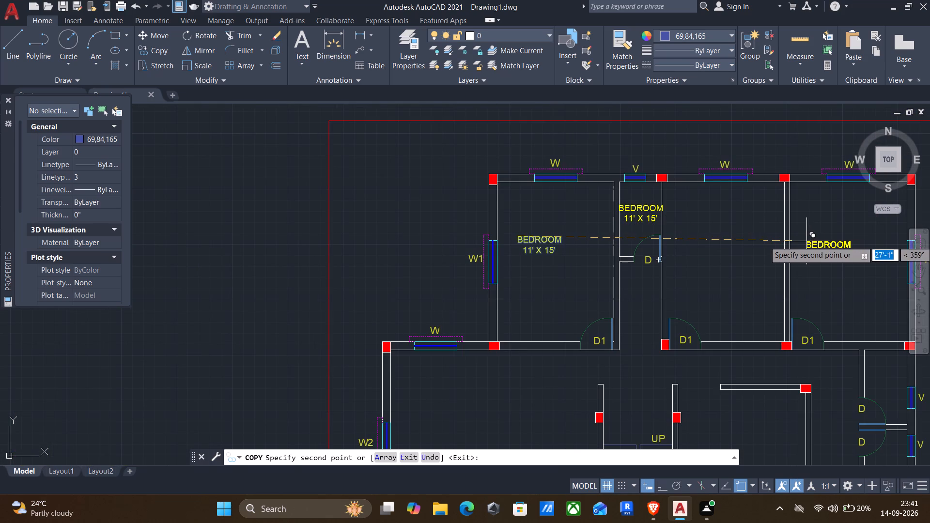
key(F8)
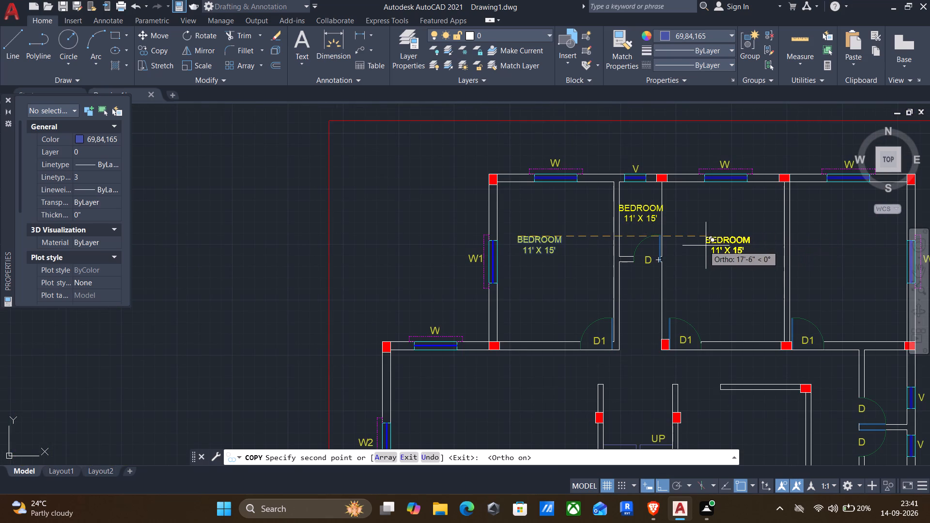
click(702, 246)
click(831, 240)
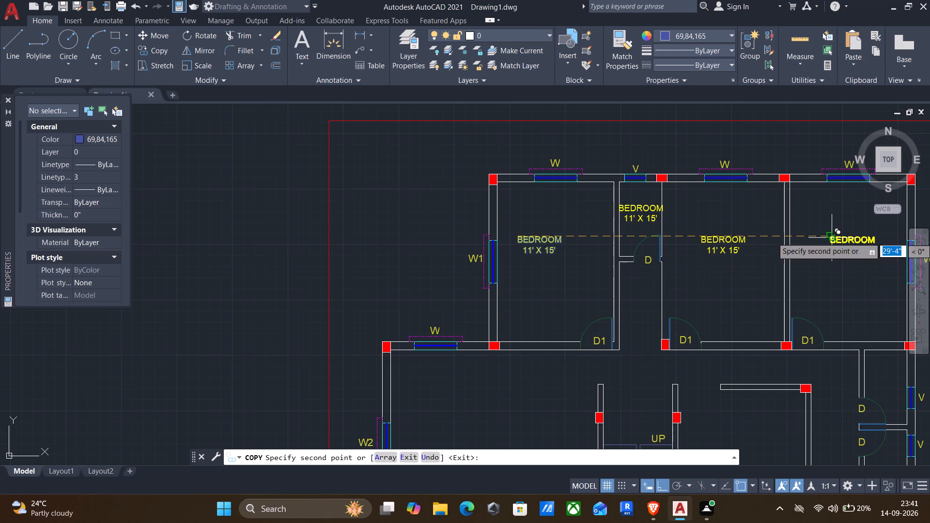
With Ortho off, copy the bedroom label into the large south-west room, the passage north of the kitchen and the room with window KW.
key(F8)
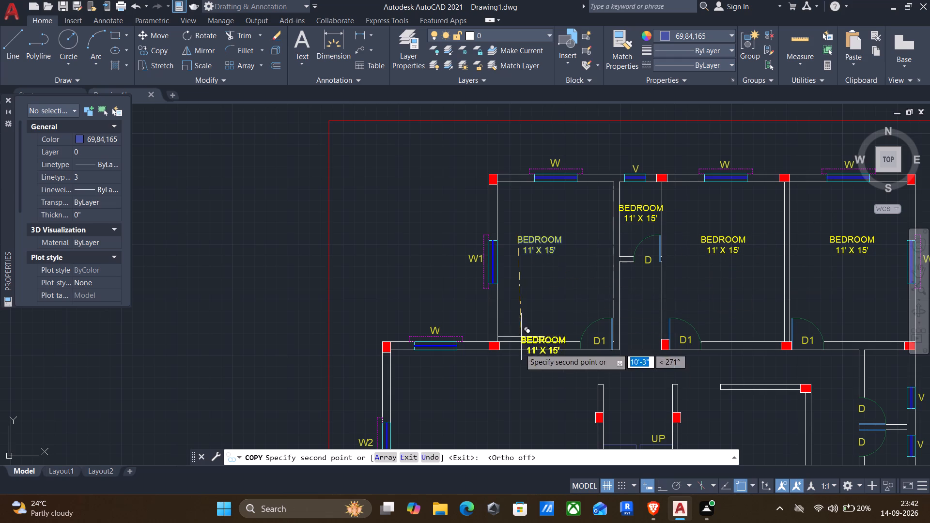
middle_drag(522, 385, 528, 269)
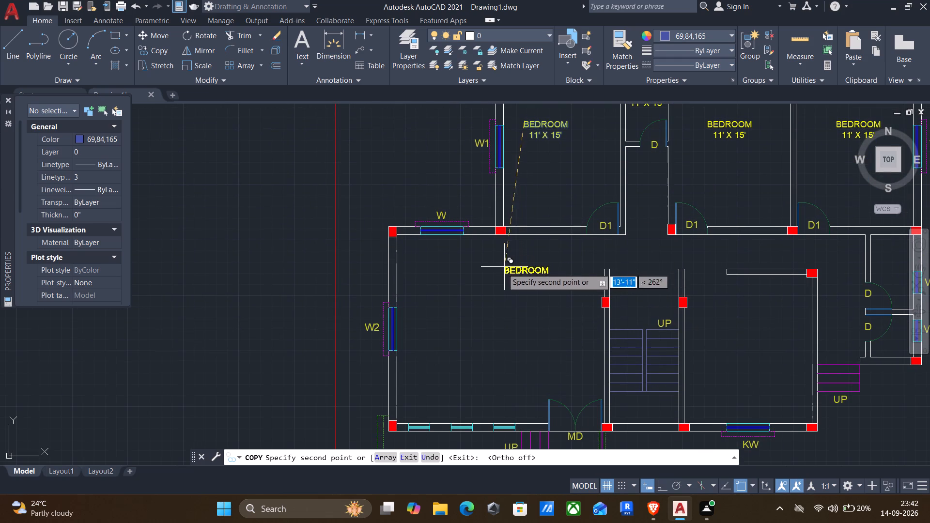
click(467, 317)
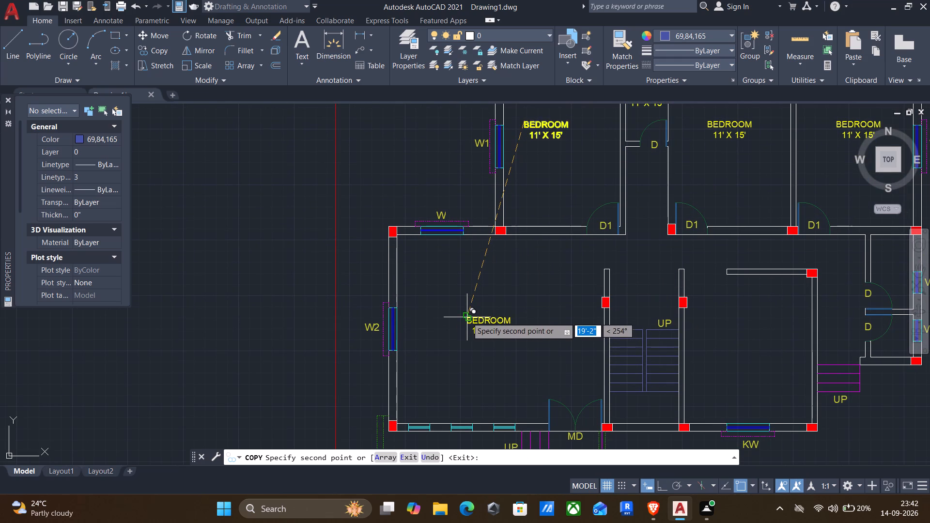
scroll(744, 258, up, 2)
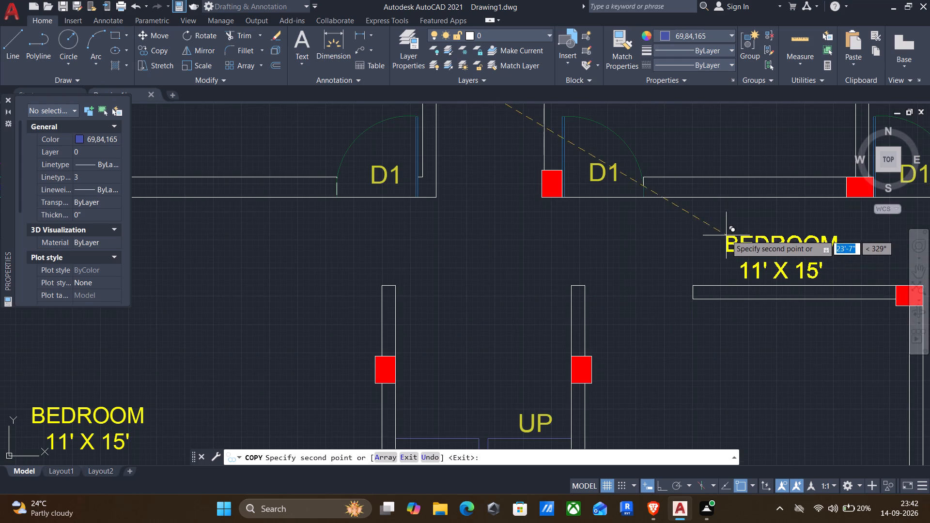
click(774, 223)
scroll(771, 310, down, 2)
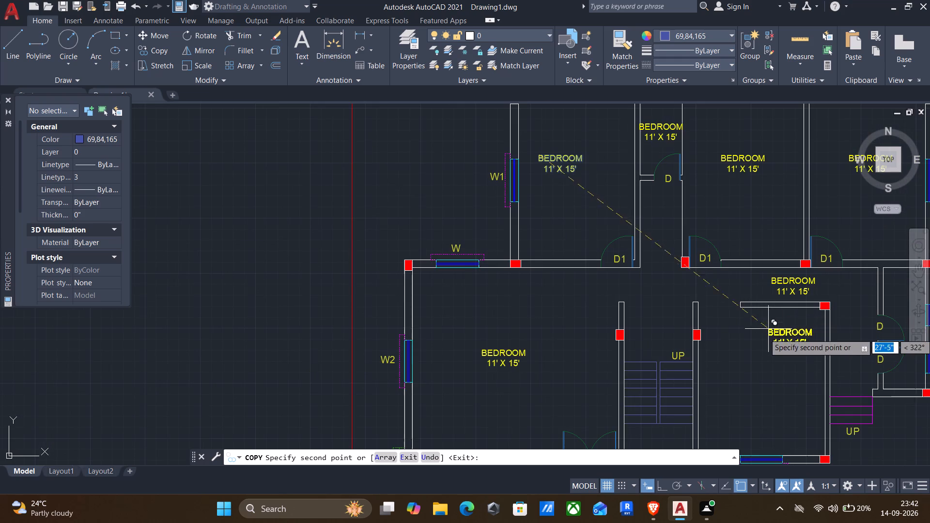
click(744, 368)
Copy the bedroom label into both small rooms with V windows on the east side and finish copying.
middle_drag(769, 339, 482, 352)
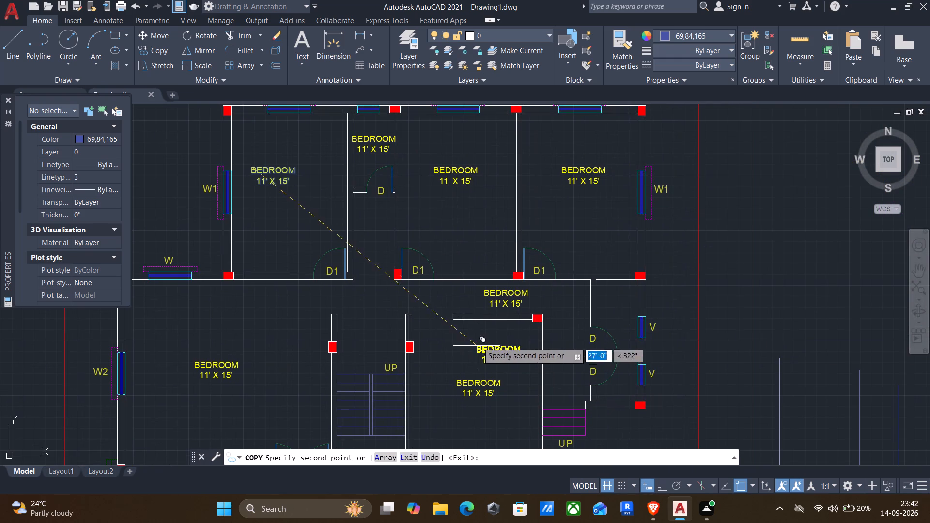
scroll(623, 307, up, 2)
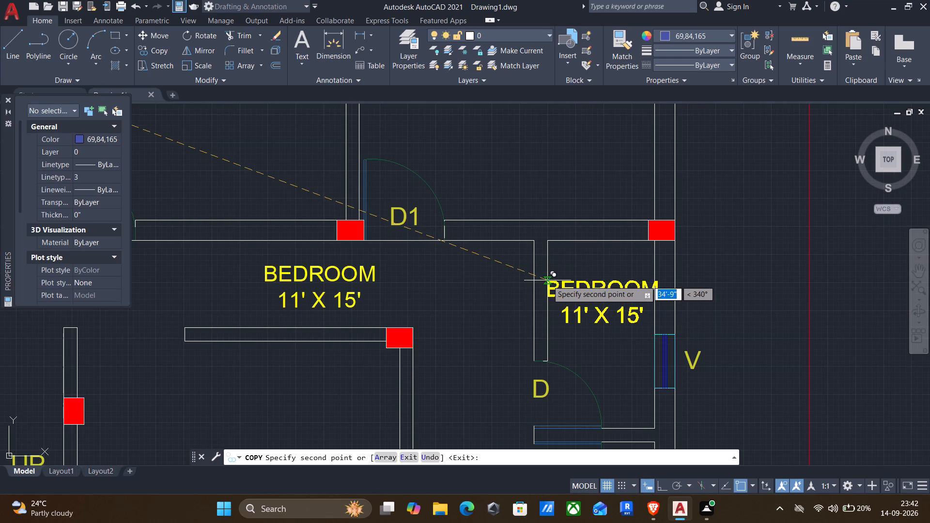
click(547, 280)
scroll(558, 313, down, 2)
middle_drag(560, 338, 577, 257)
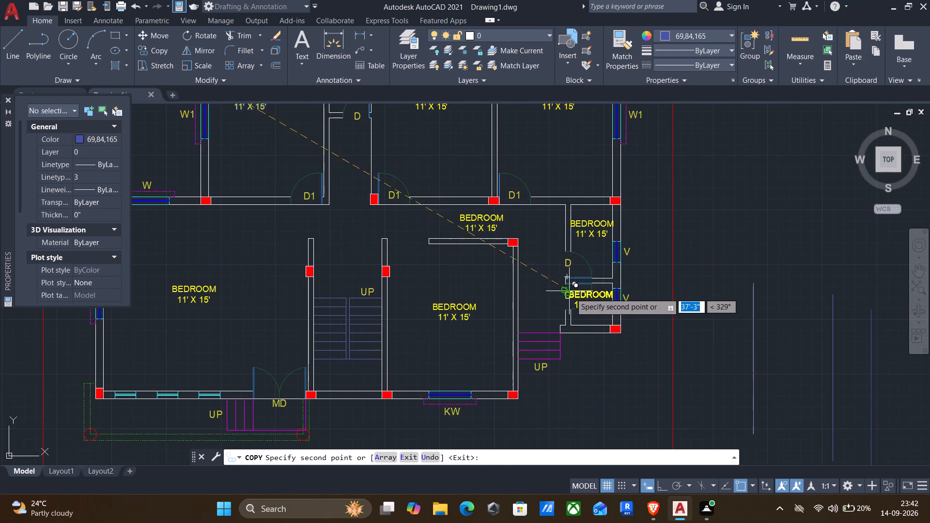
scroll(577, 304, up, 3)
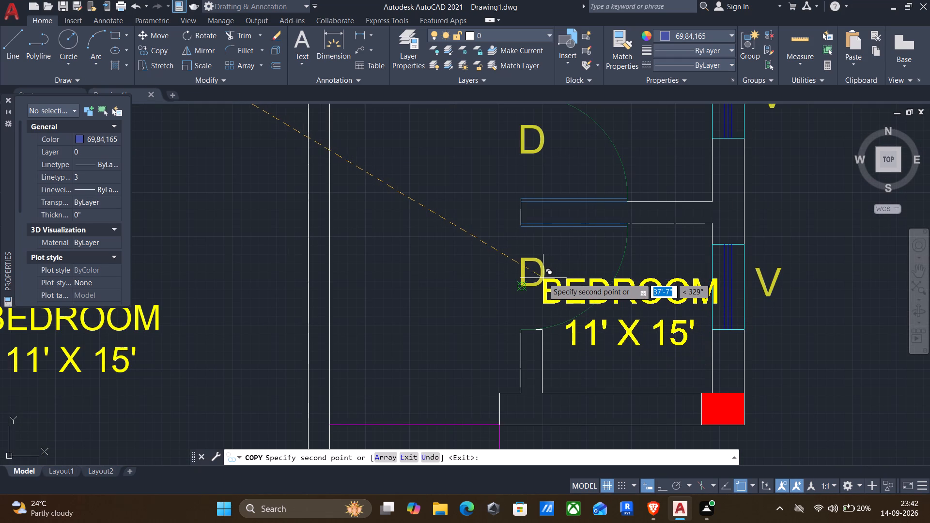
click(542, 278)
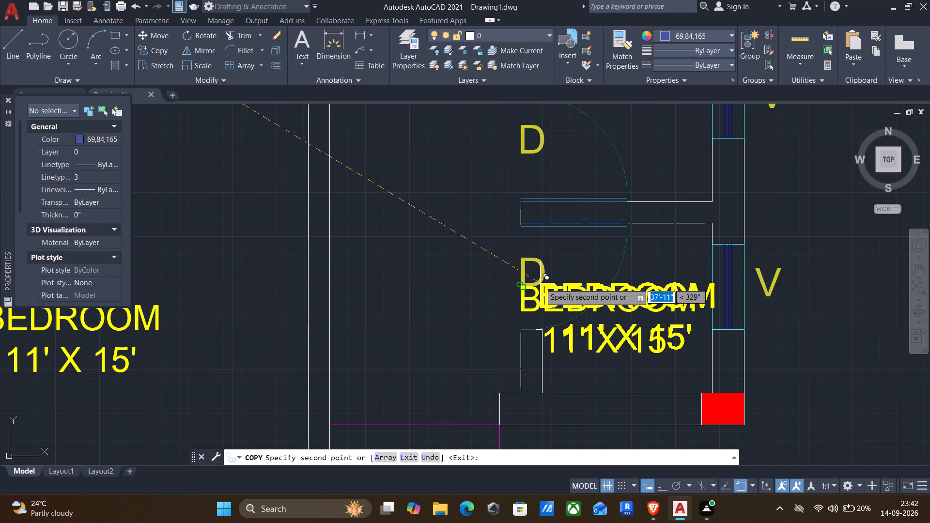
key(Escape)
In the southern small east room's label, replace BEDROOM with W.C on its own line above the size.
scroll(347, 291, down, 1)
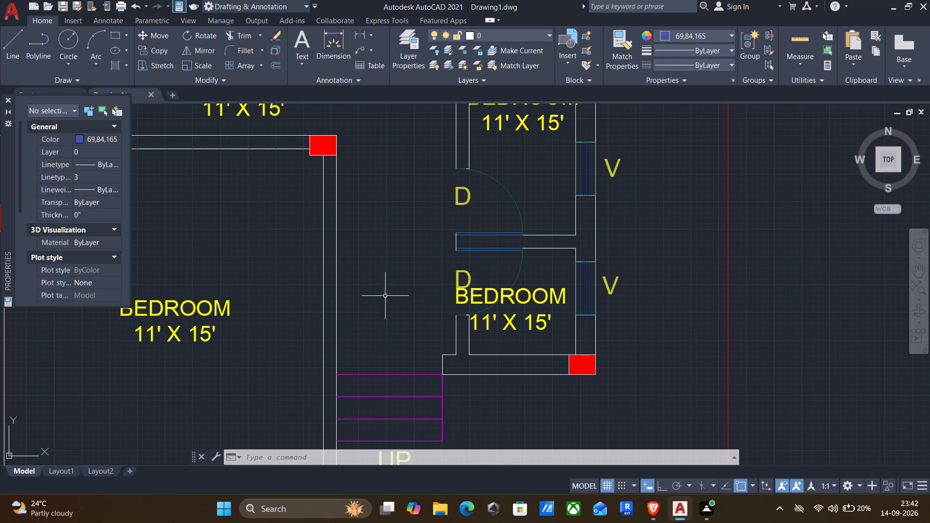
double_click(521, 294)
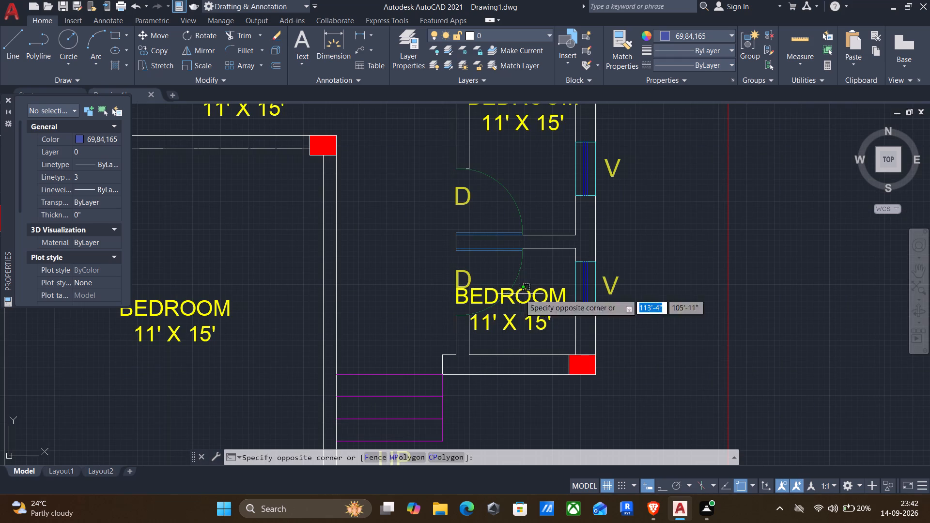
click(521, 296)
click(517, 292)
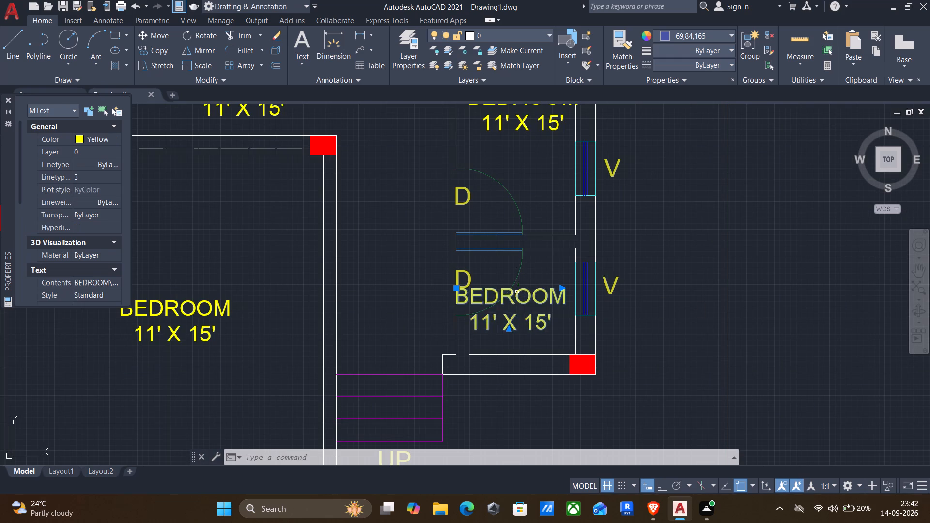
double_click(515, 296)
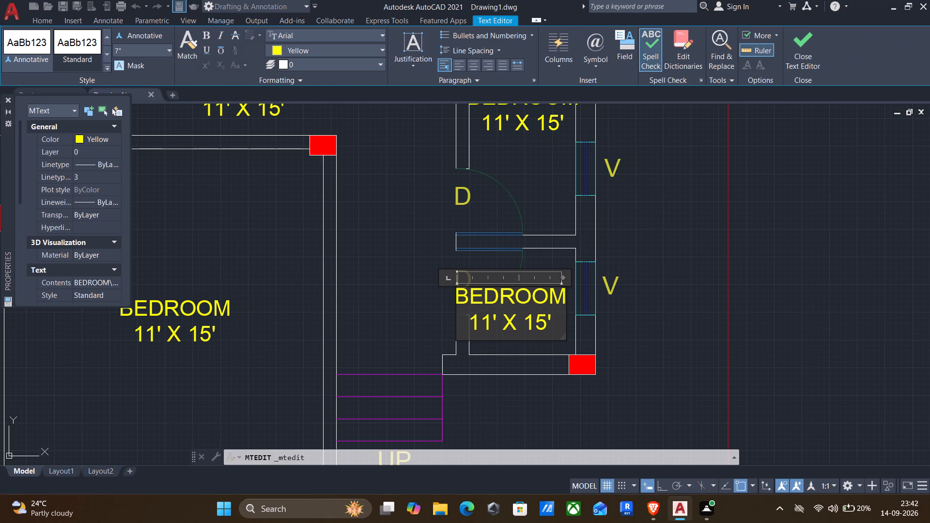
scroll(532, 297, up, 1)
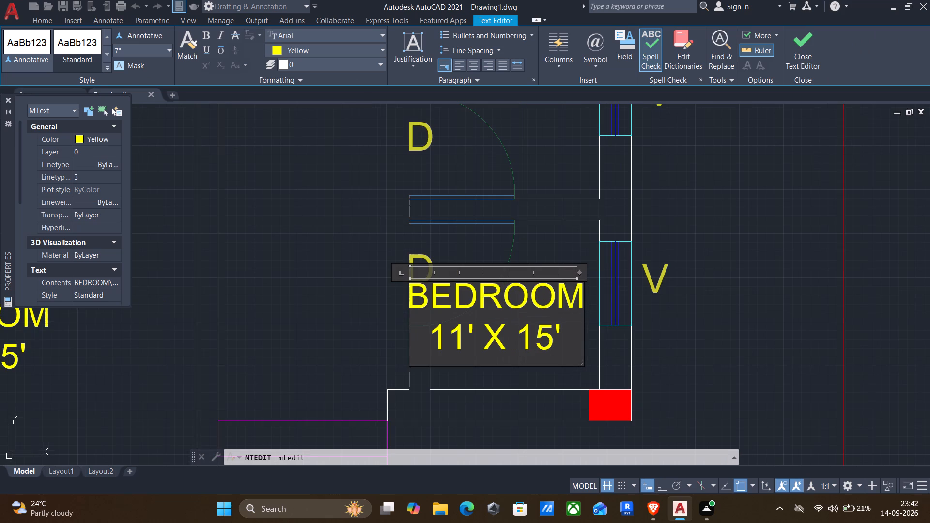
click(576, 292)
drag(576, 292, 404, 289)
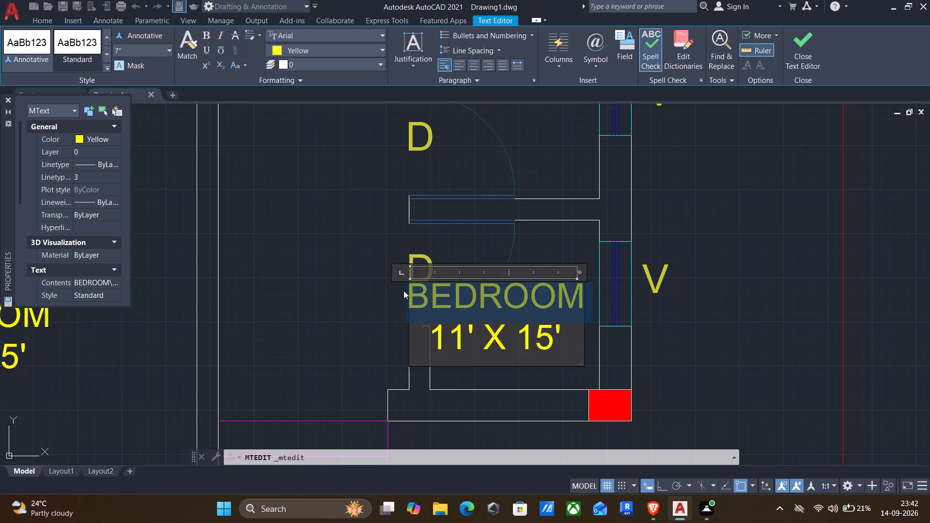
key(BackSpace)
key(w)
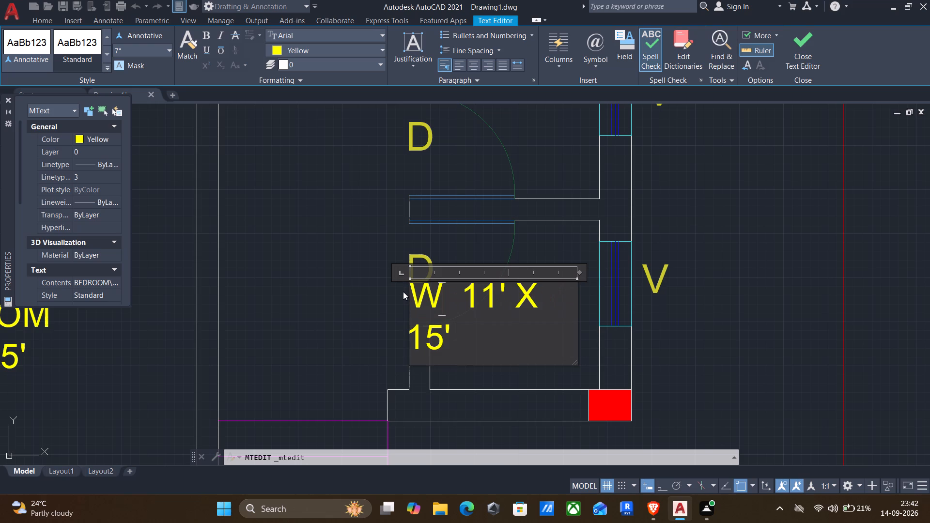
text(.C)
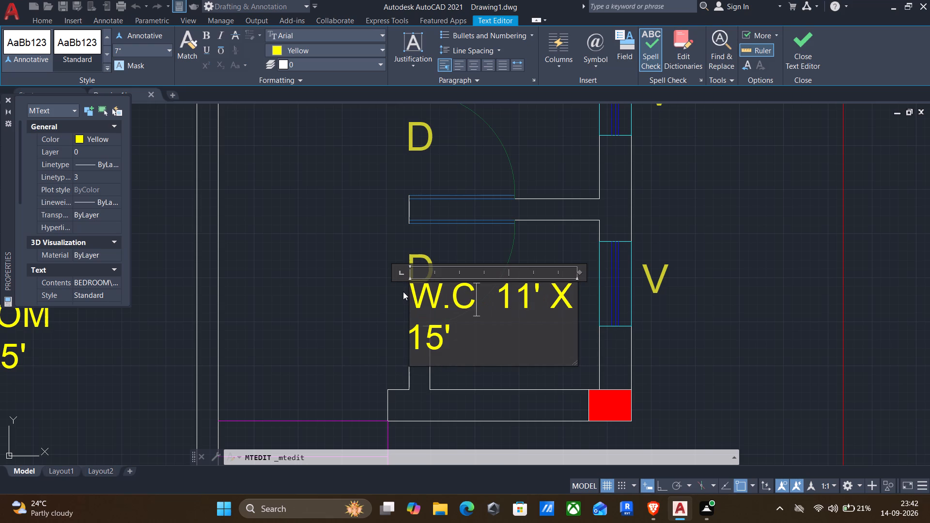
key(Return)
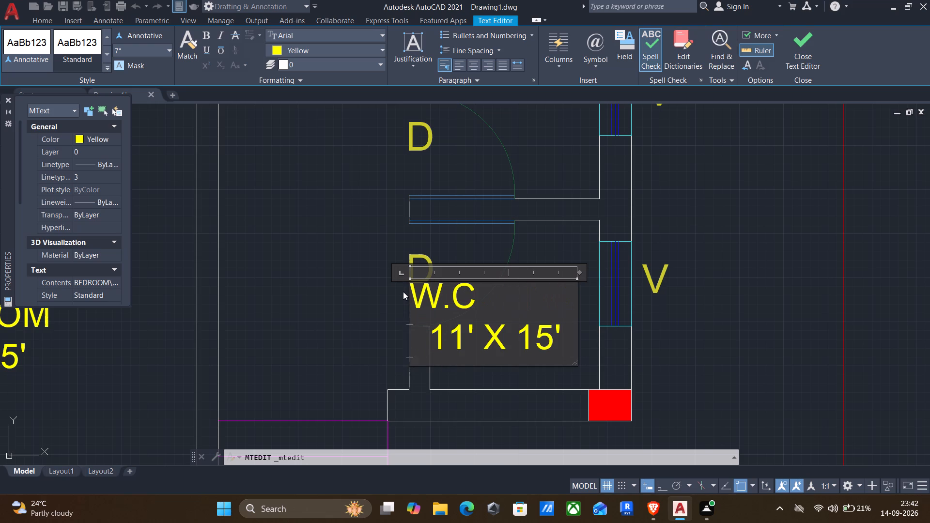
Remove the leading spaces from the label's second line and change the size to 4' X 4'.
key(Right)
key(Right)
key(Right)
key(Left)
key(BackSpace)
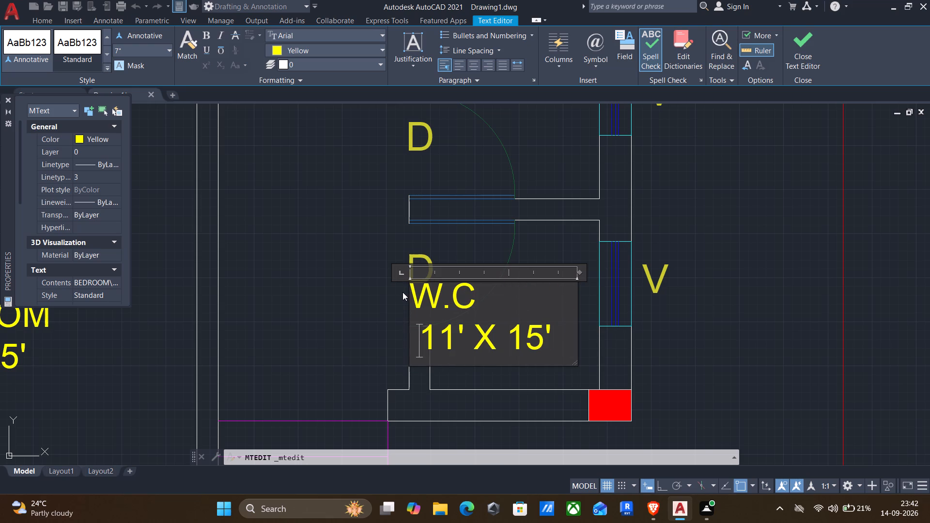
key(BackSpace)
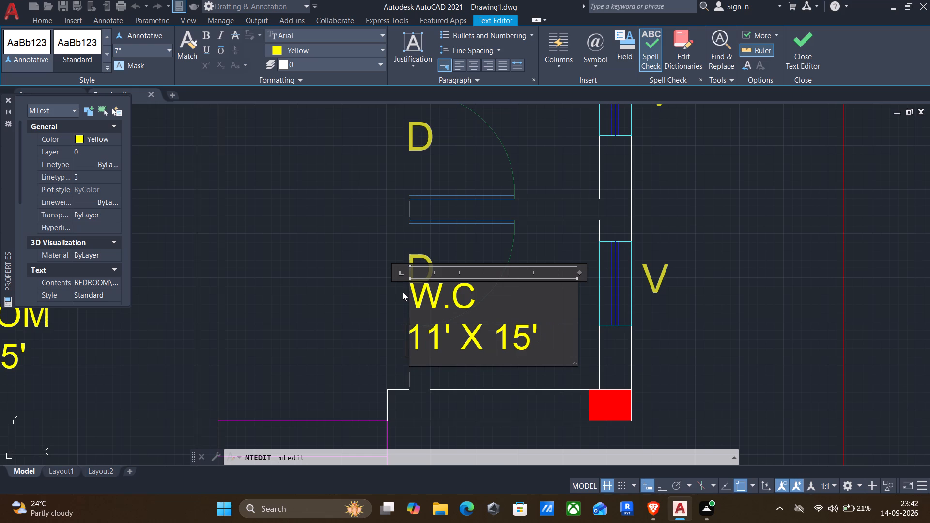
key(Right)
key(Right)
key(BackSpace)
key(BackSpace)
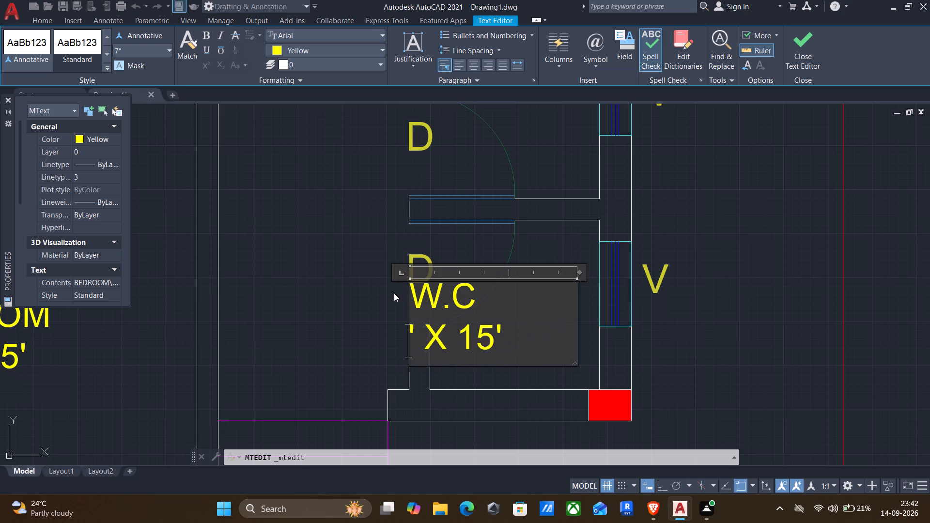
key(4)
key(Right)
key(Right)
key(Right)
key(Right)
key(Right)
key(Right)
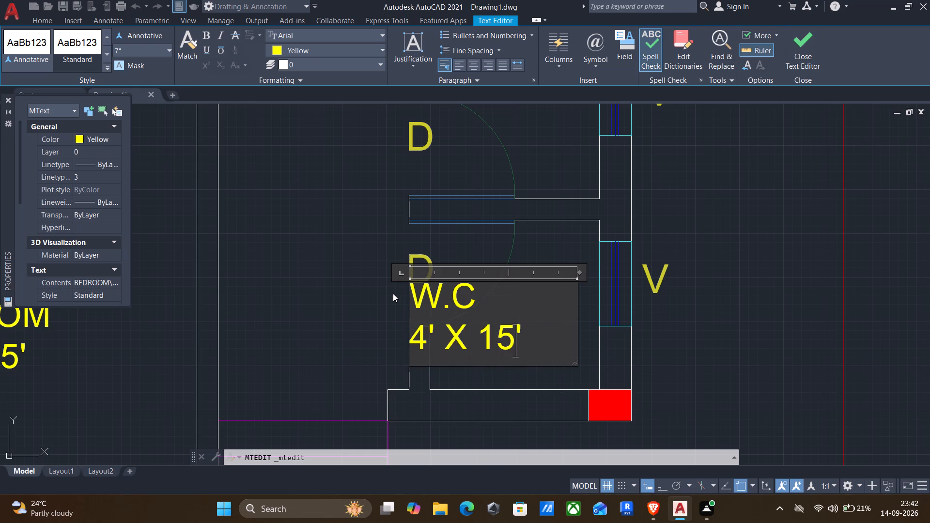
key(BackSpace)
key(BackSpace)
key(4)
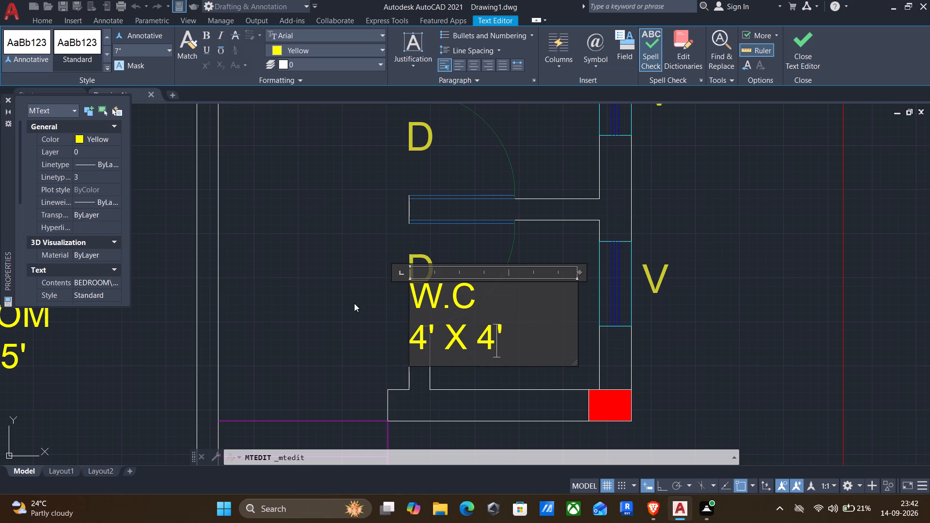
Indent W.C by one space above the size line and finish editing the label.
key(Up)
key(Left)
key(Left)
key(Left)
key(space)
click(371, 335)
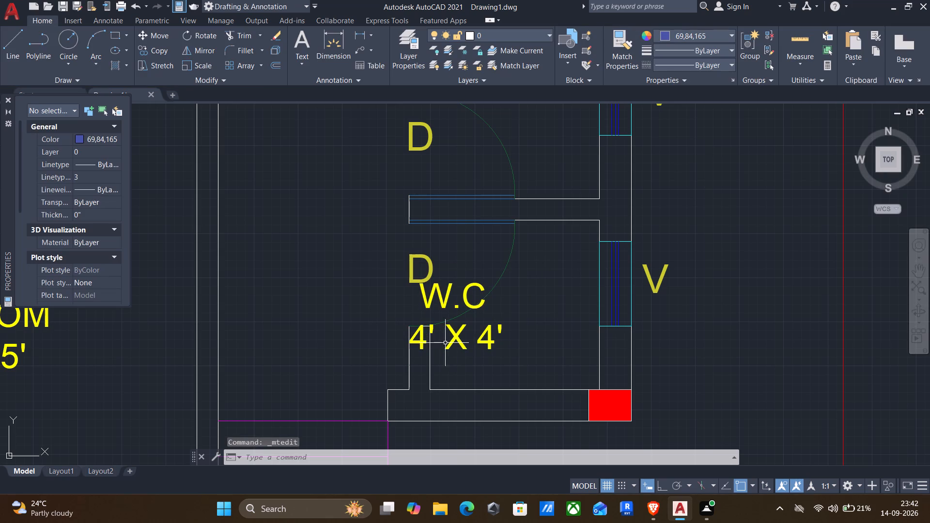
Move the W.C label clear of the door swing and walls, into the south-east part of its small room.
click(453, 342)
key(m)
key(Return)
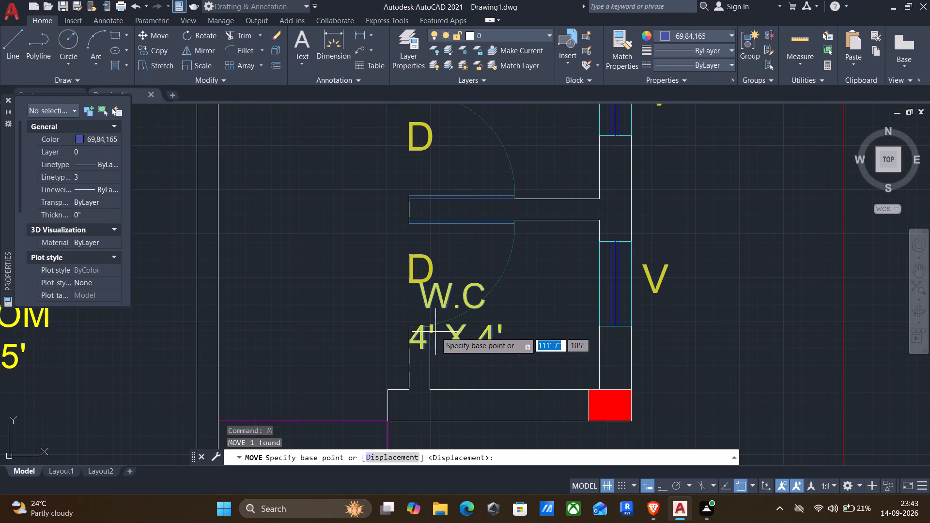
click(423, 302)
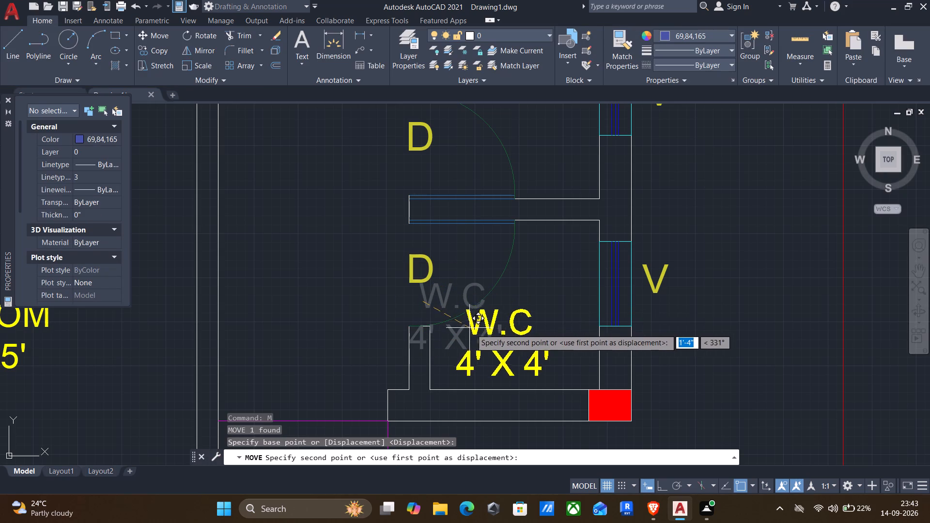
click(503, 319)
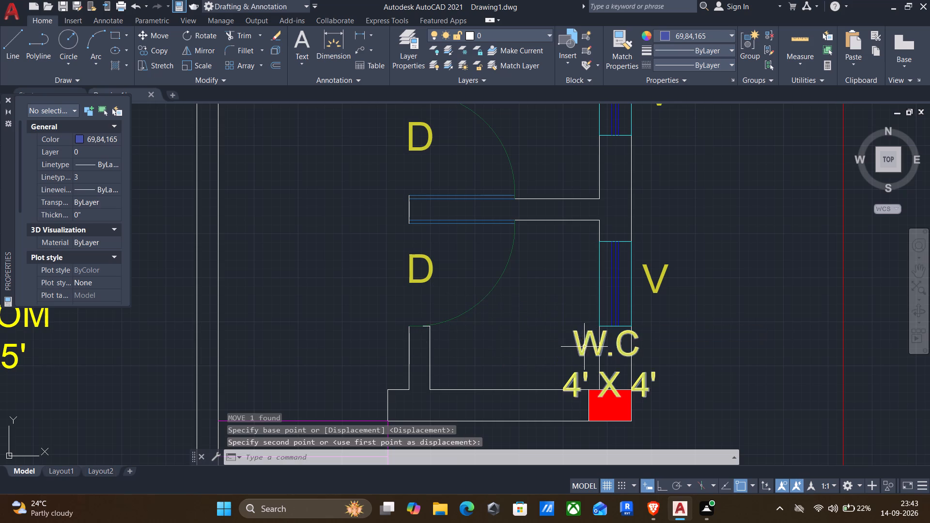
click(580, 346)
key(m)
key(Return)
click(577, 342)
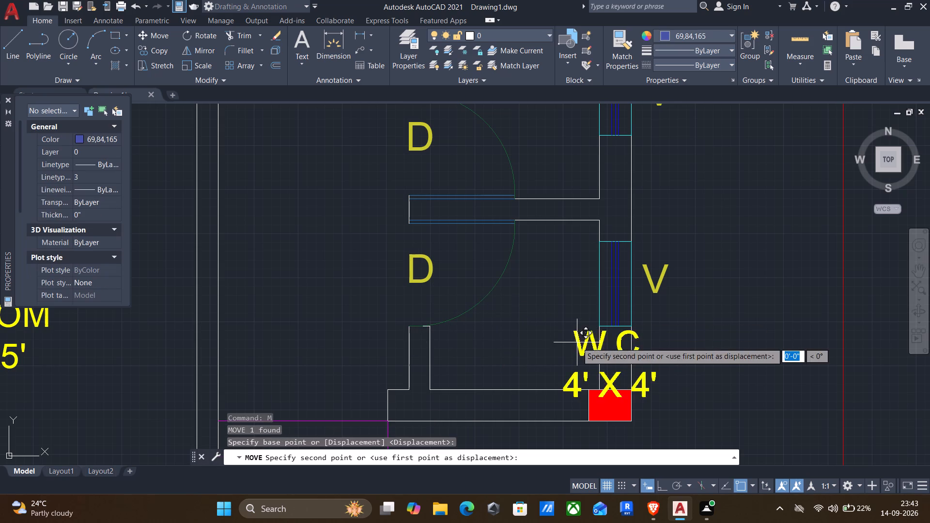
click(512, 312)
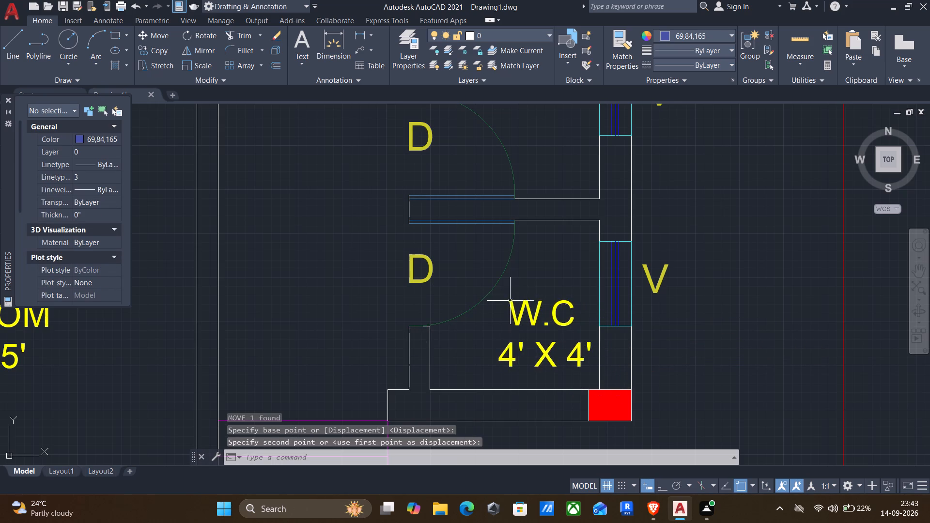
In the label of the small east room just north of the W.C, replace BEDROOM with BATH.
middle_drag(485, 320, 478, 384)
middle_drag(478, 388, 489, 521)
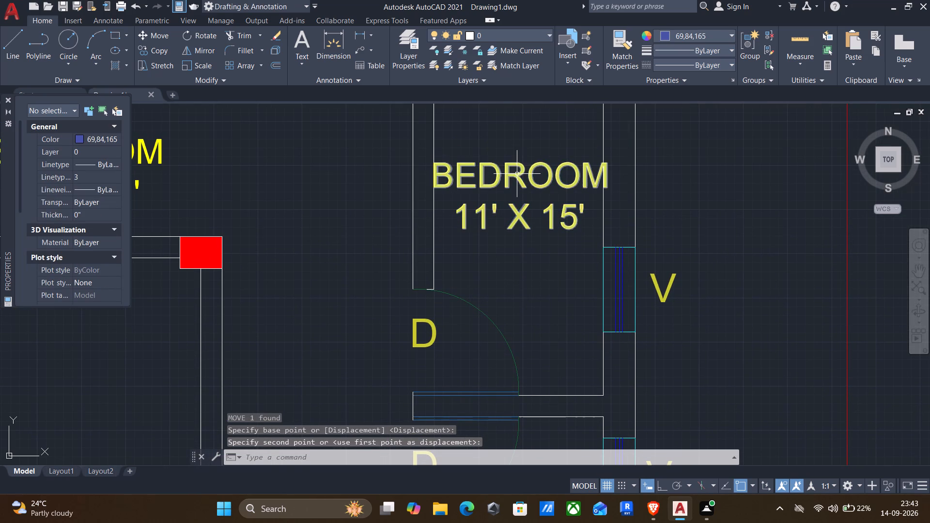
double_click(517, 174)
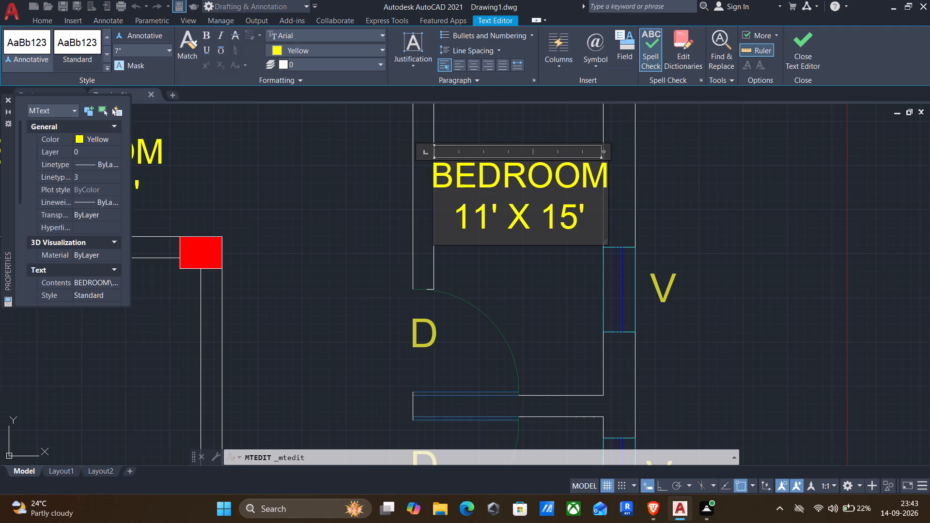
click(608, 177)
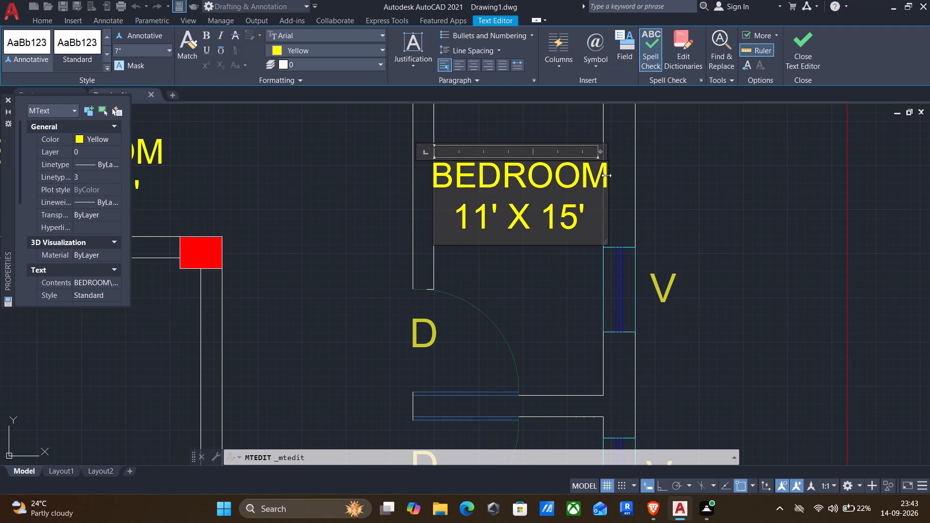
click(606, 175)
drag(602, 175, 437, 170)
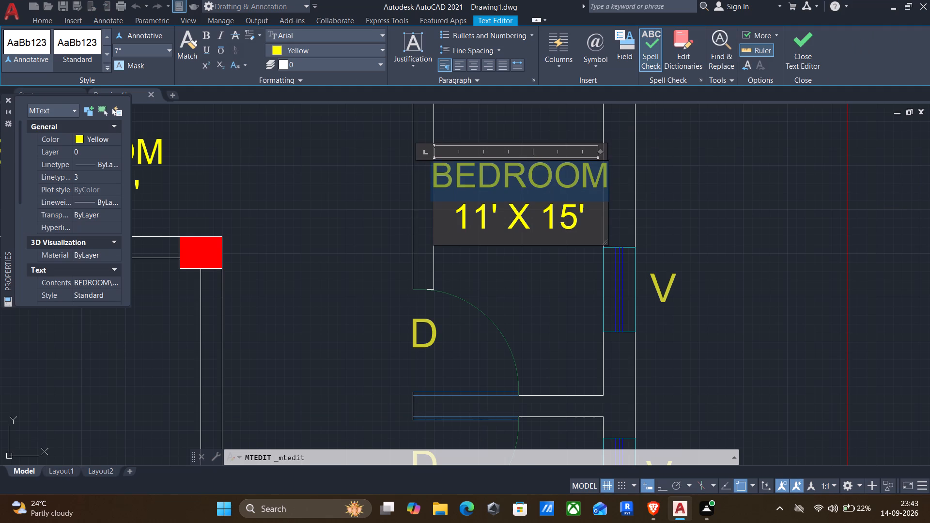
drag(437, 170, 428, 169)
key(BackSpace)
key(b)
text(ATH)
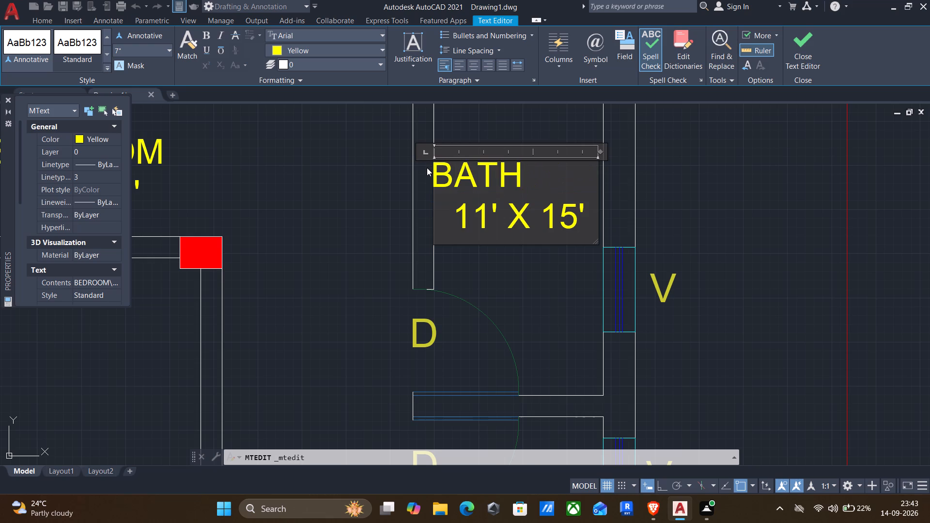
Change the size on the BATH label's second line to 4' X 7'.
key(Down)
key(Left)
key(Left)
key(Left)
key(BackSpace)
key(BackSpace)
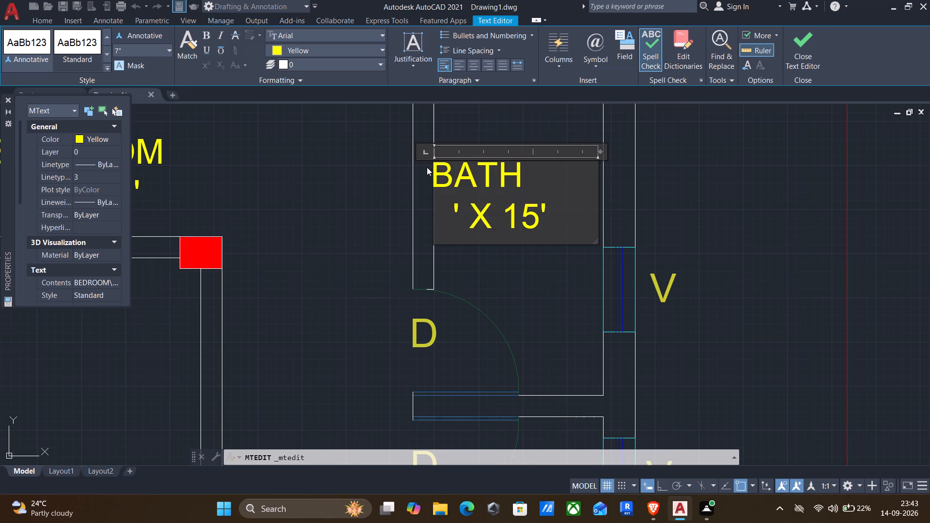
key(4)
key(Right)
key(Right)
key(Right)
key(Right)
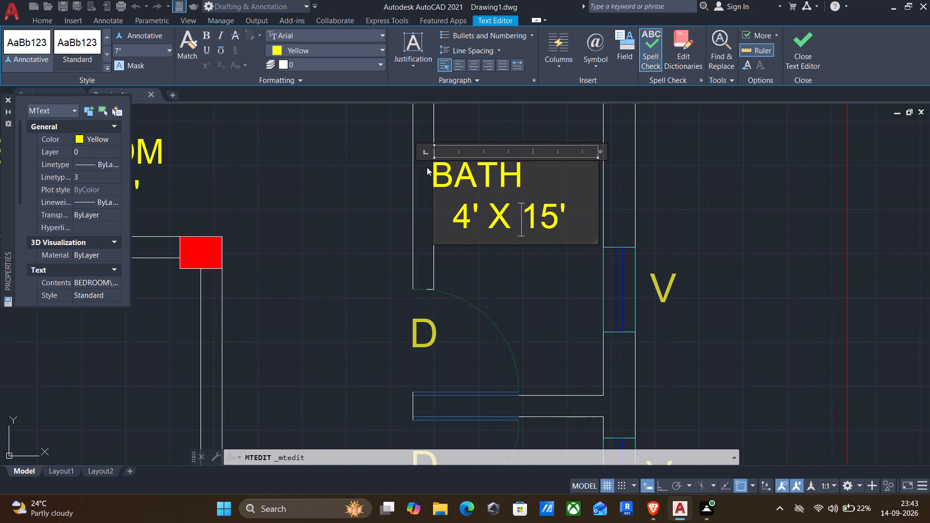
key(Right)
key(Right)
key(BackSpace)
key(7)
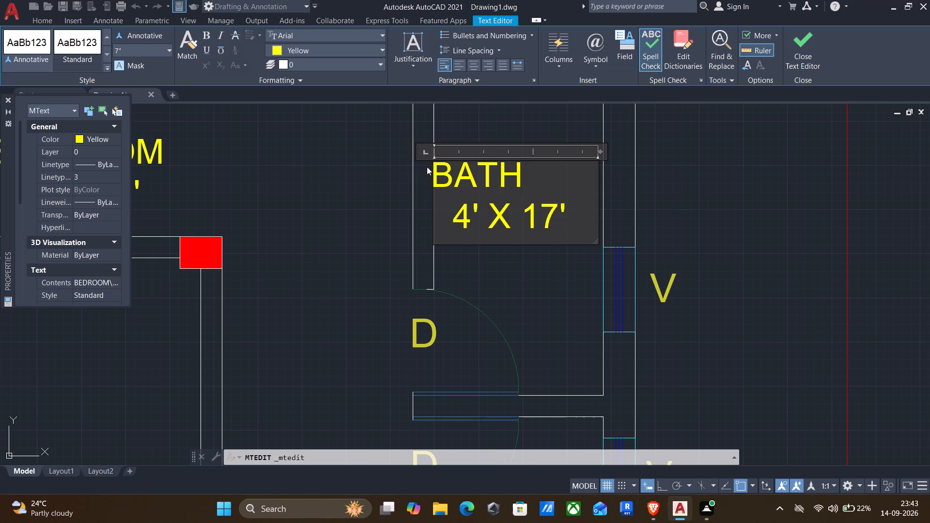
key(BackSpace)
key(BackSpace)
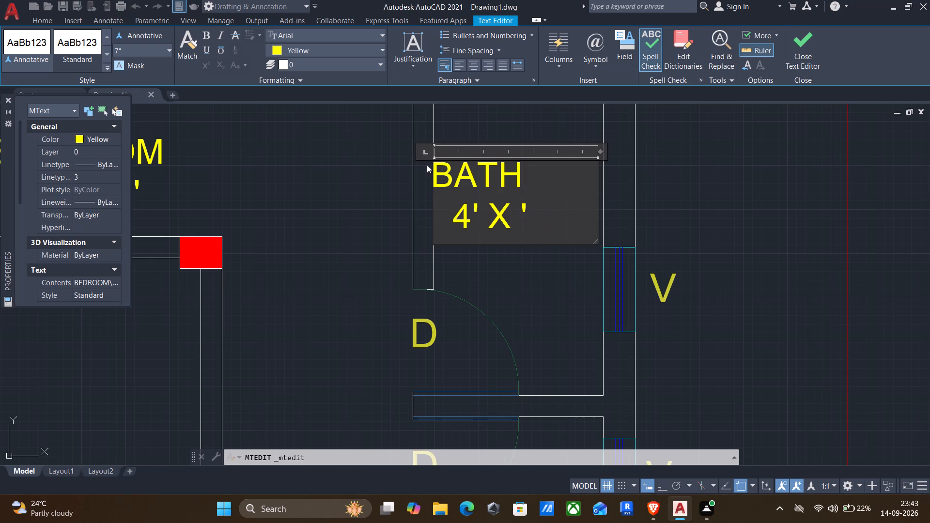
key(7)
Remove the leading spaces before the BATH label's size so both lines align, and finish editing the label.
key(Left)
key(Left)
key(Left)
key(Left)
key(Left)
key(Left)
key(BackSpace)
key(BackSpace)
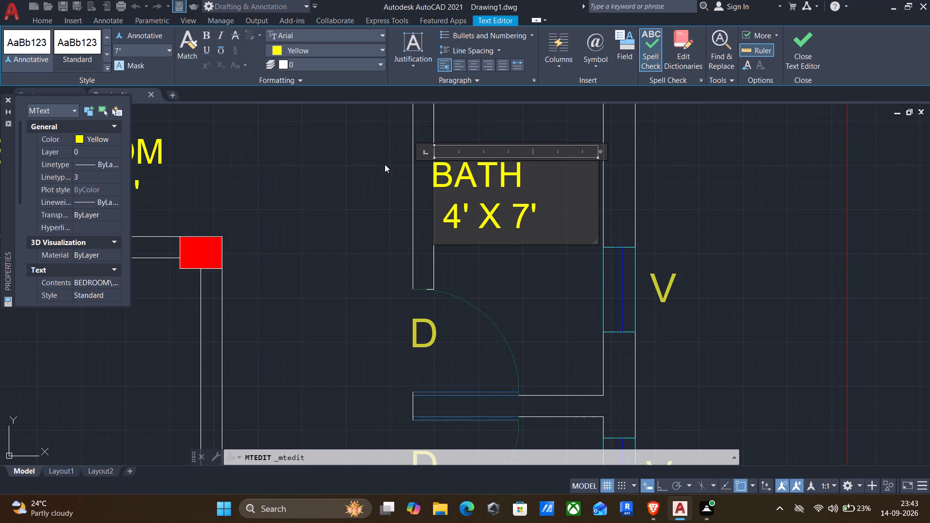
click(475, 271)
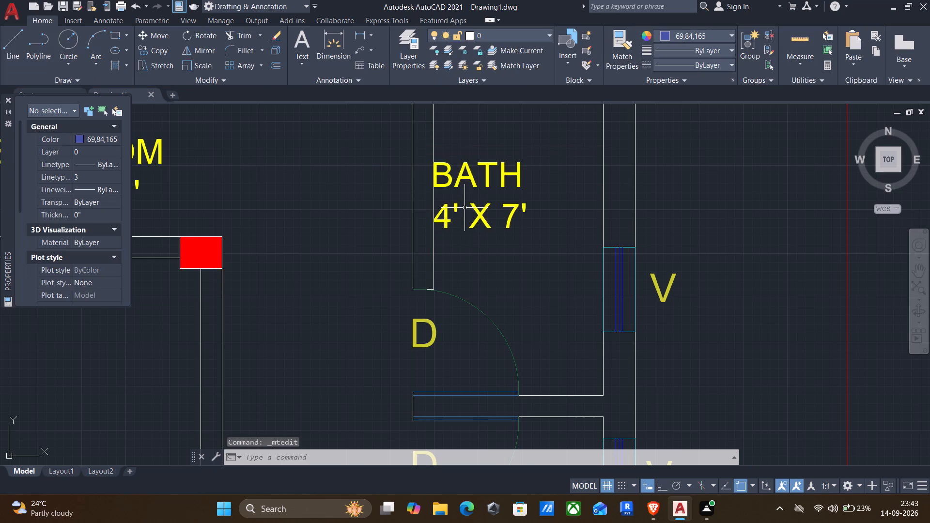
Move the BATH label east, clear of the room's west wall, to about the middle of the room's width.
click(462, 169)
key(m)
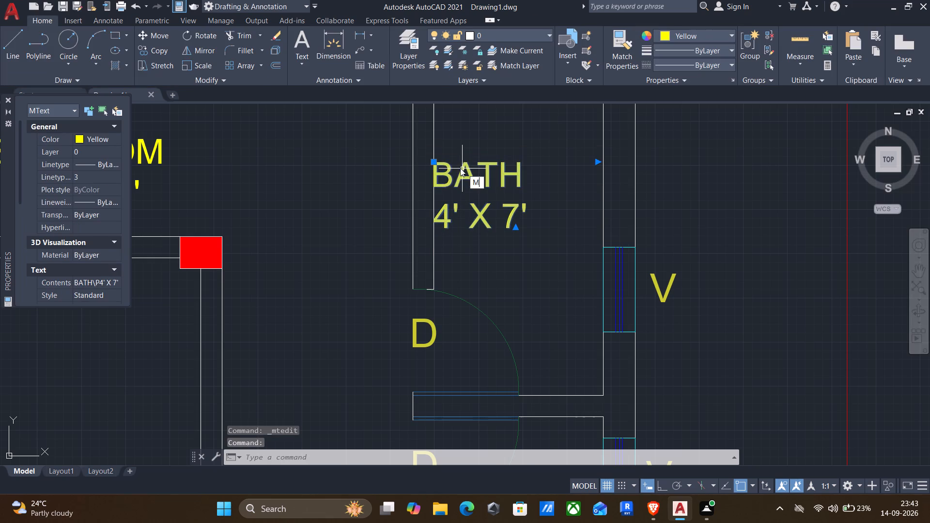
key(Return)
click(439, 162)
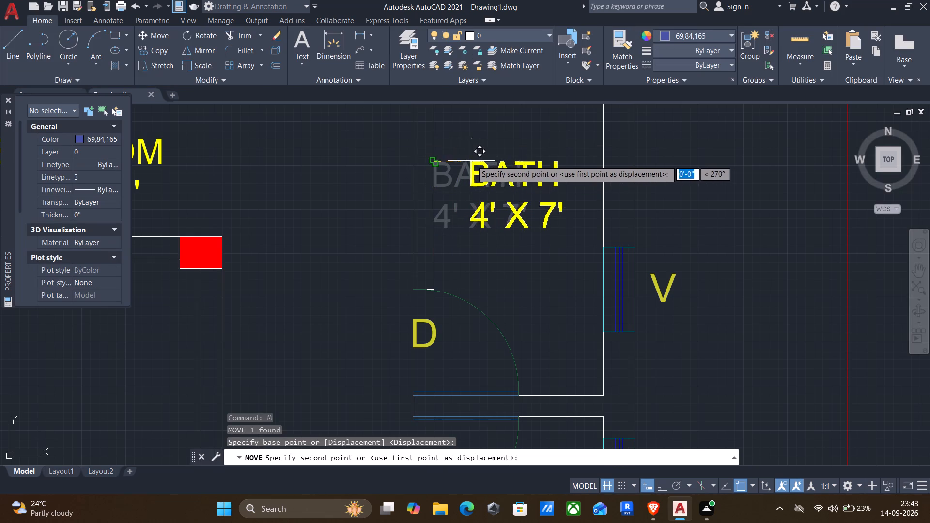
scroll(473, 154, down, 1)
click(481, 171)
In the label of the room east of the staircase, widen the text frame and replace BEDROOM with KITCHEN on its own line.
scroll(473, 196, down, 1)
middle_drag(439, 237, 637, 210)
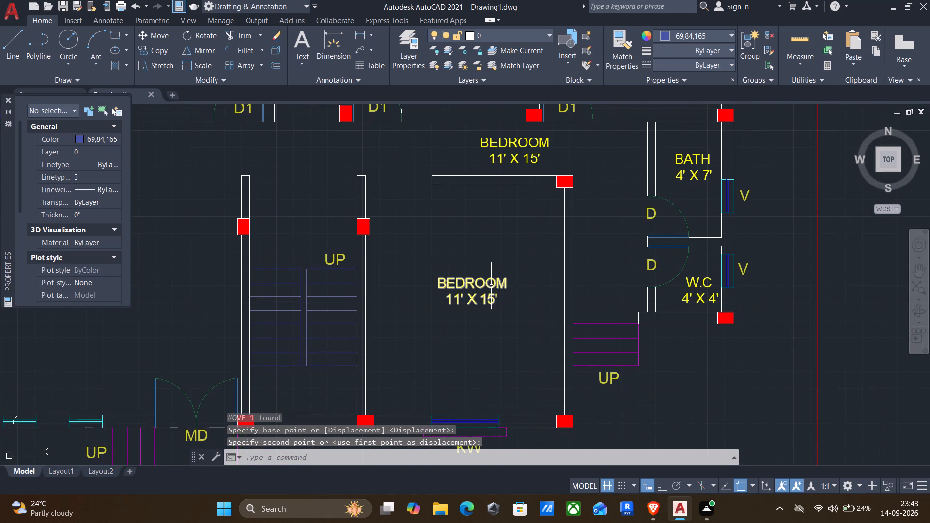
double_click(486, 283)
scroll(507, 288, up, 2)
drag(495, 251, 498, 245)
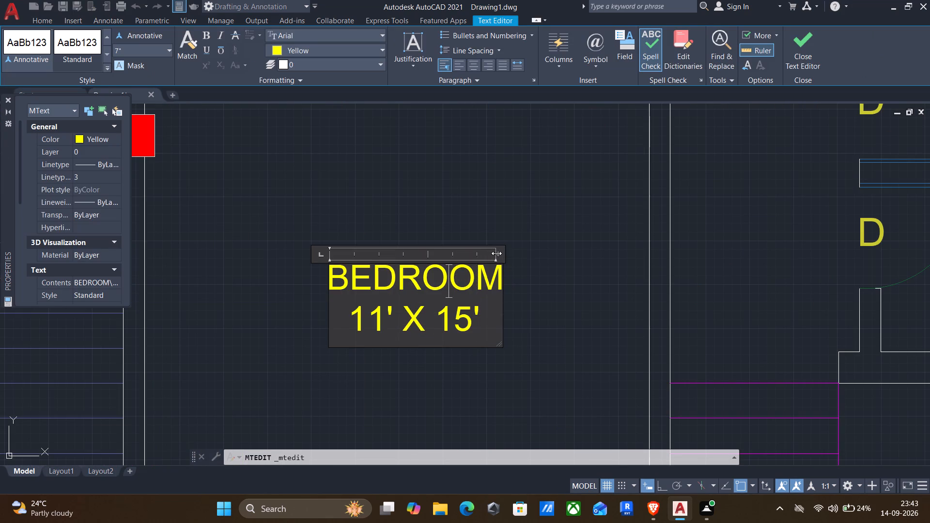
drag(496, 255, 555, 246)
drag(516, 275, 143, 270)
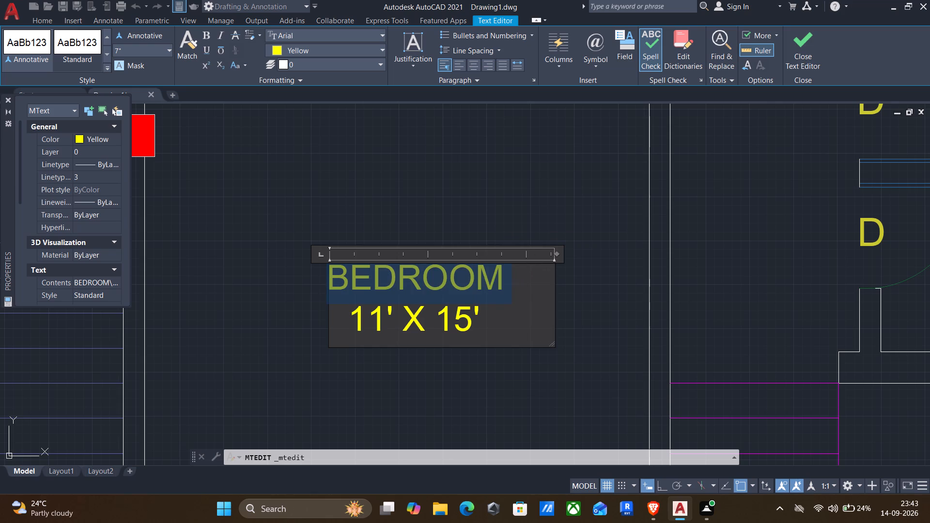
drag(143, 270, 142, 269)
text(KI)
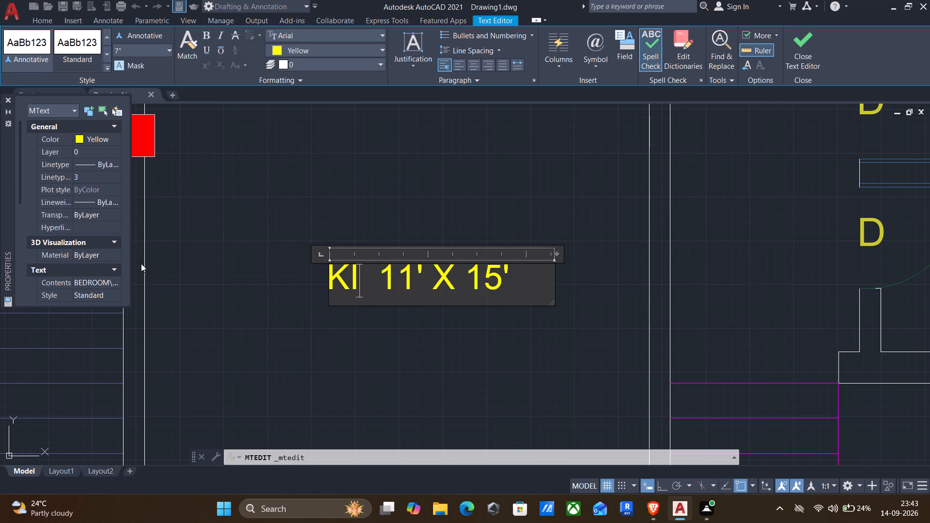
text(TCHEN)
key(Return)
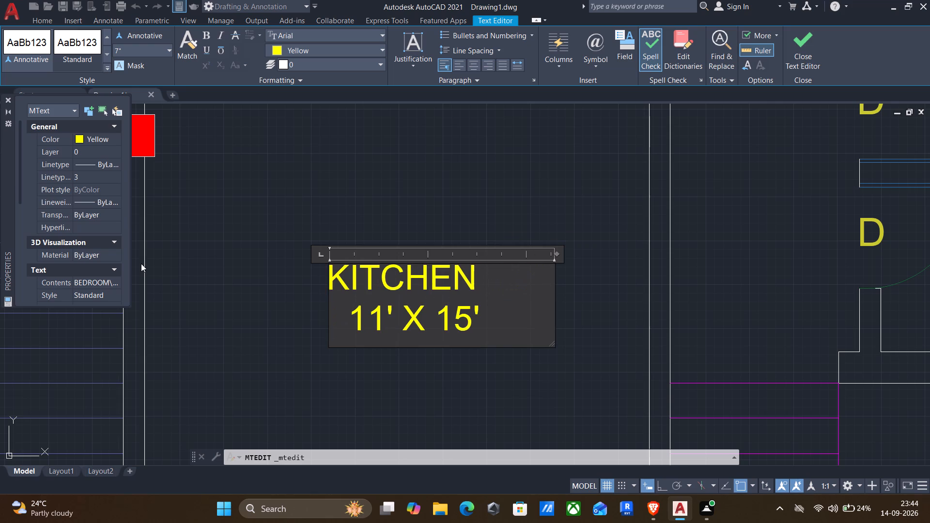
Change the size on the KITCHEN label's second line to 12' X 14'.
key(Right)
key(Right)
key(Right)
key(Right)
key(BackSpace)
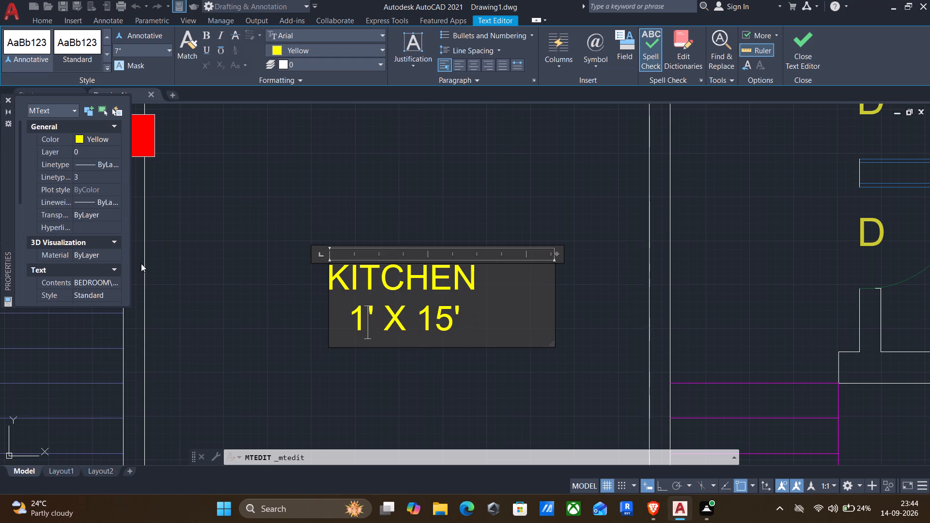
key(2)
key(Right)
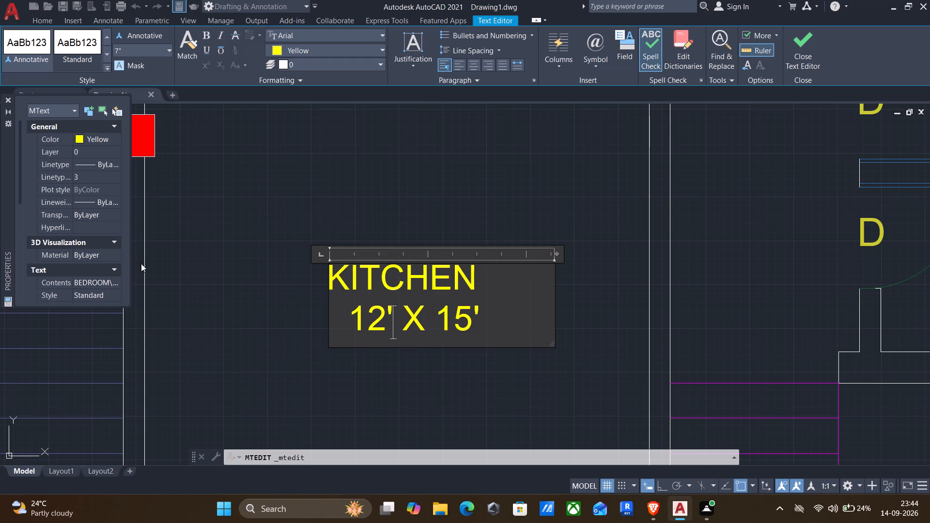
key(Right)
key(Right)
key(Right)
key(Right)
key(Right)
key(BackSpace)
key(4)
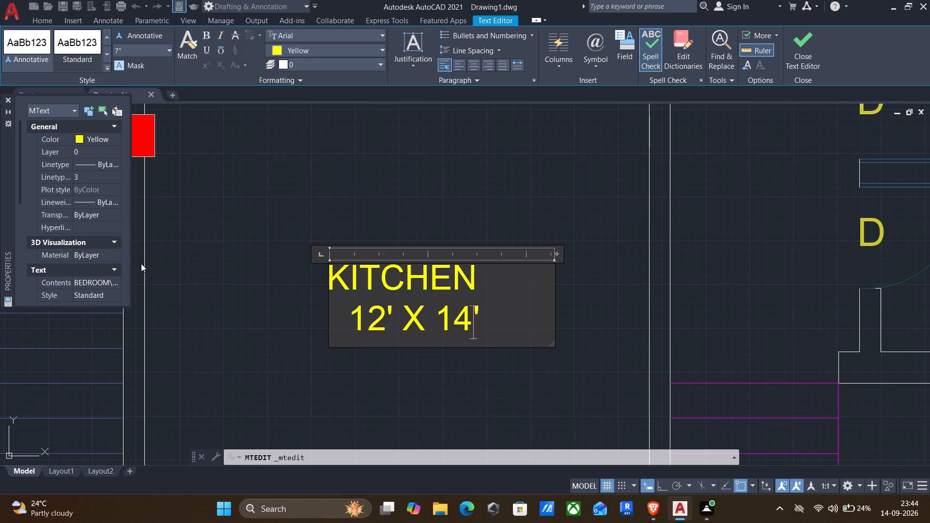
Reduce the indent of the KITCHEN label's size line to one space and finish editing the label.
click(343, 322)
key(Right)
key(BackSpace)
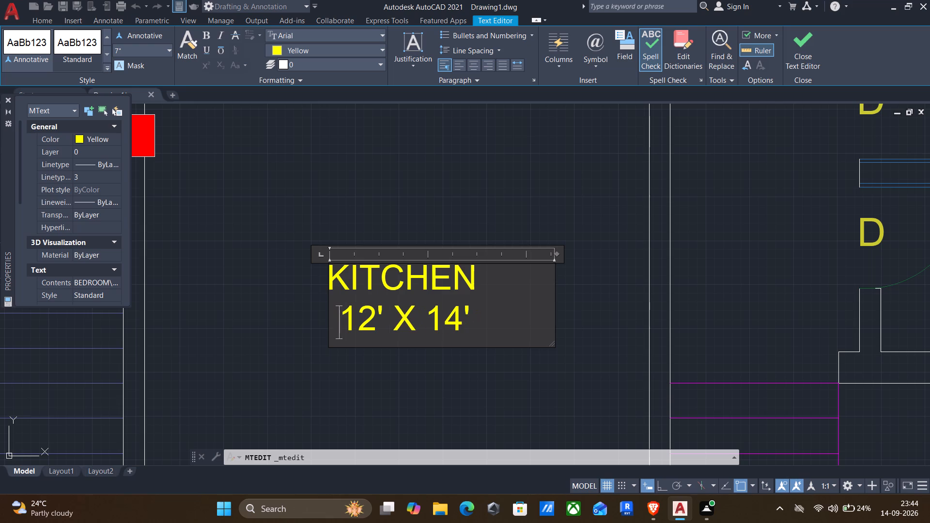
key(BackSpace)
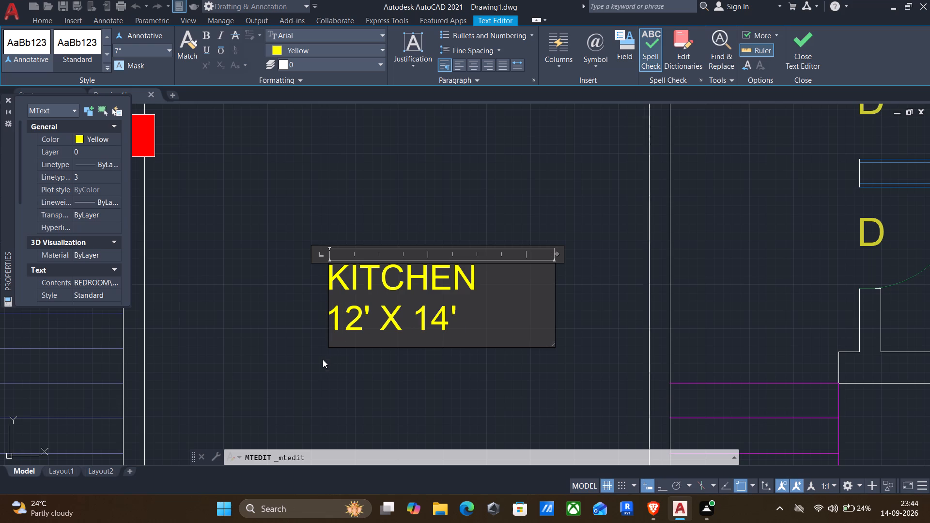
key(space)
click(291, 369)
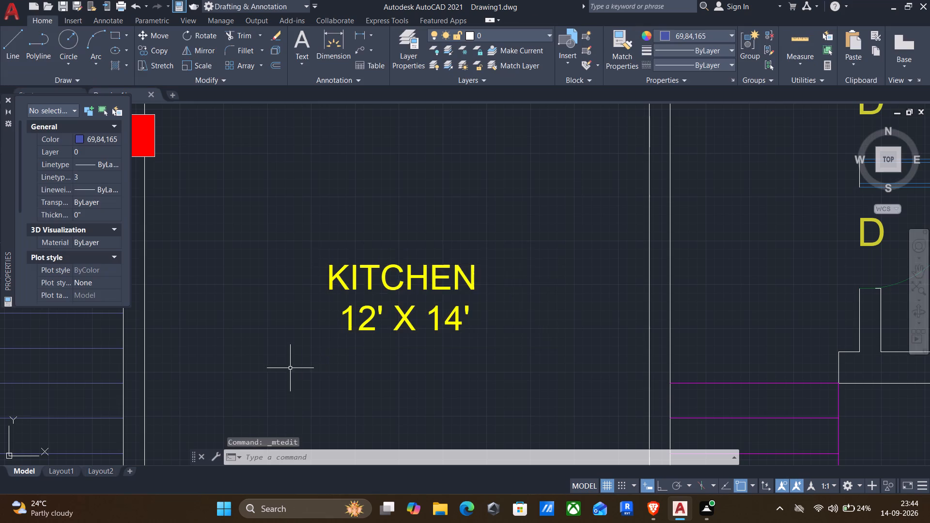
In the label of the corridor north of the kitchen, replace BEDROOM with PASSAGE.
scroll(289, 366, down, 3)
middle_drag(292, 344, 367, 348)
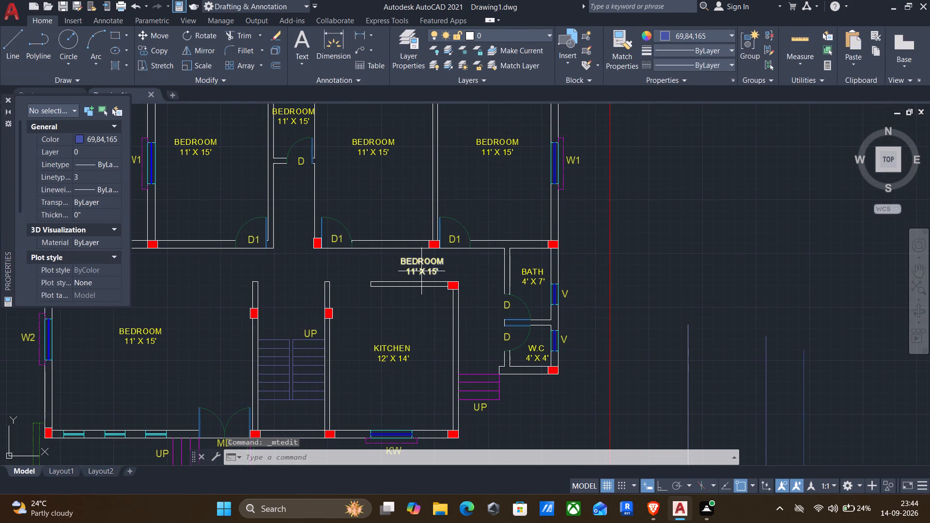
double_click(418, 261)
scroll(432, 264, up, 3)
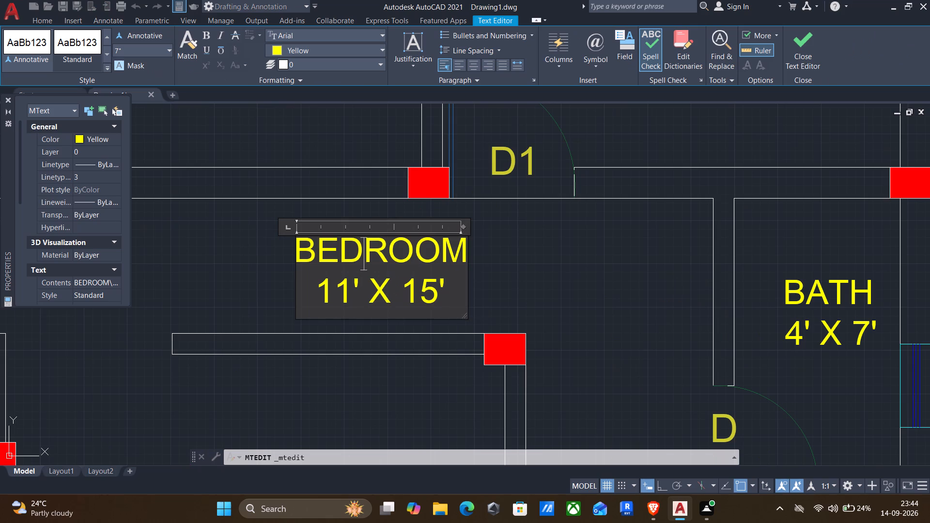
click(464, 246)
drag(464, 237, 272, 226)
key(BackSpace)
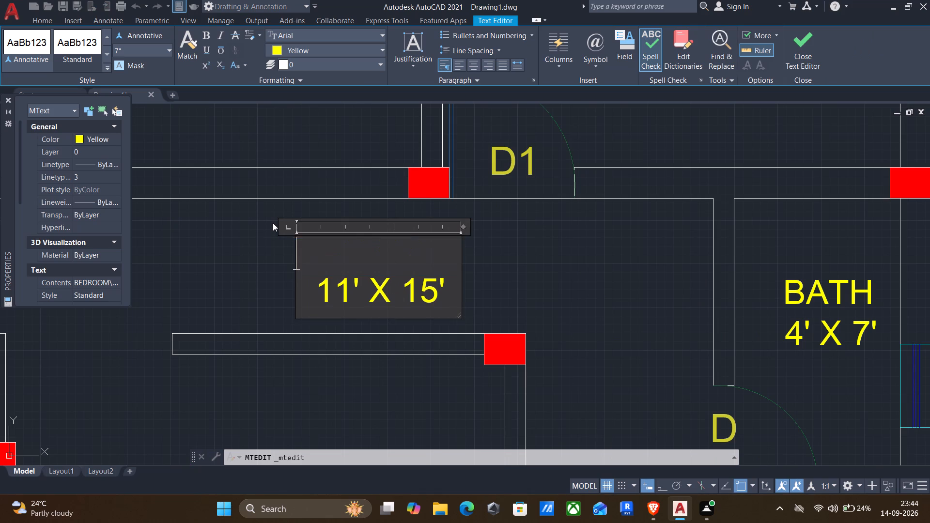
text(PA)
key(s)
key(s)
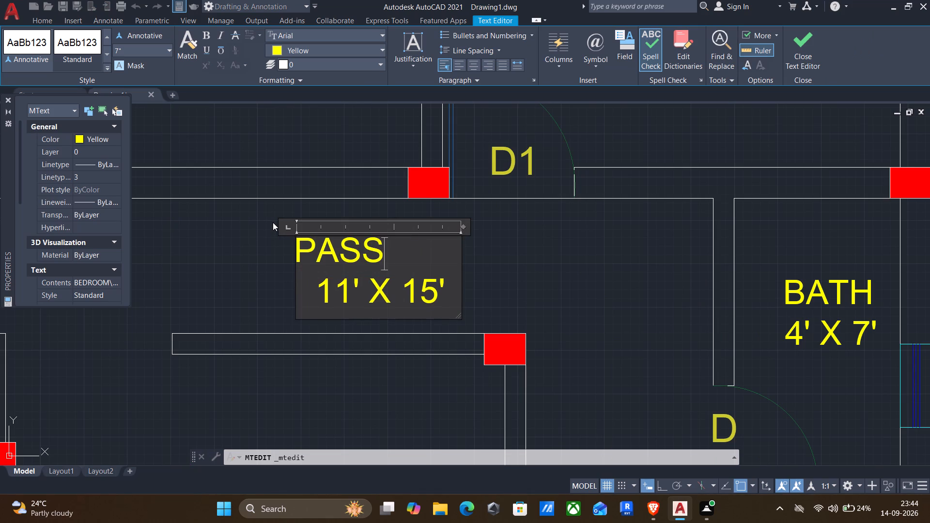
text(AGE)
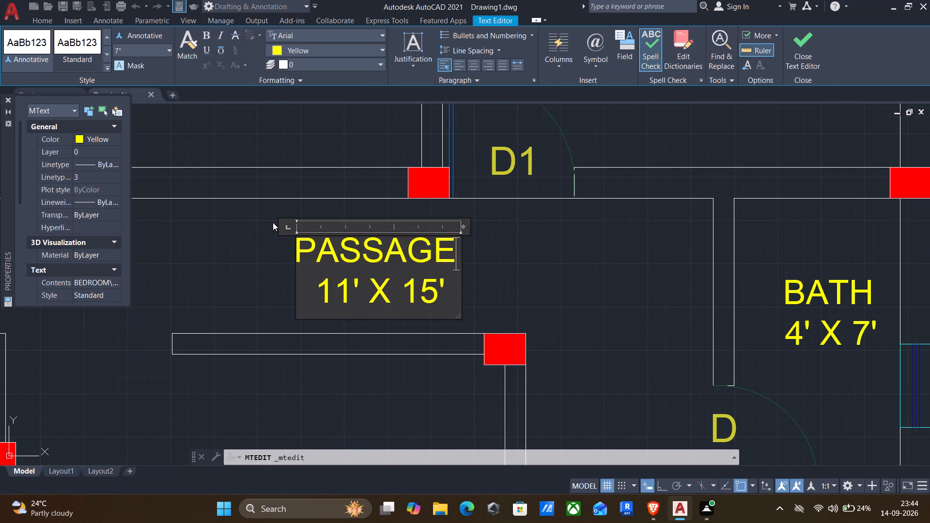
In the PASSAGE label, add 3'3 after the name, delete the 11' X 15' line and widen the text frame to about 7'-6".
key(space)
key(3)
text('3)
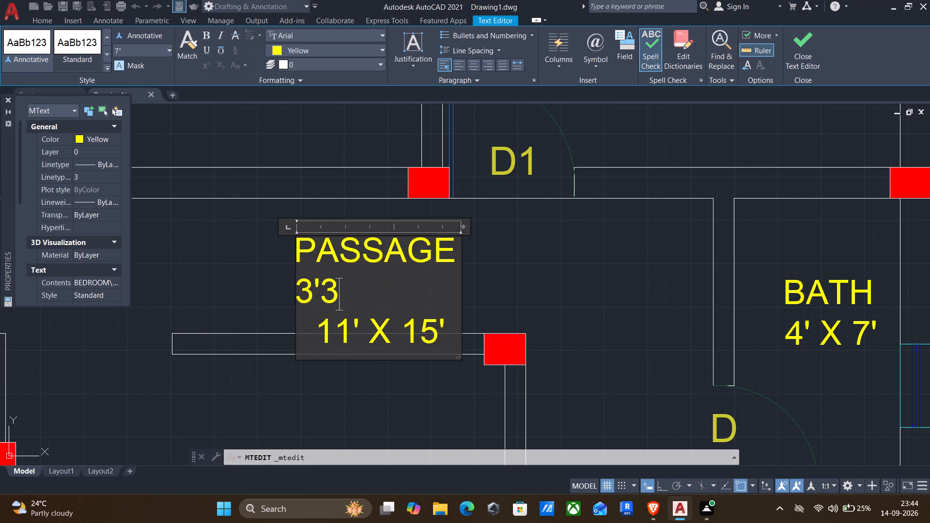
drag(449, 339, 289, 332)
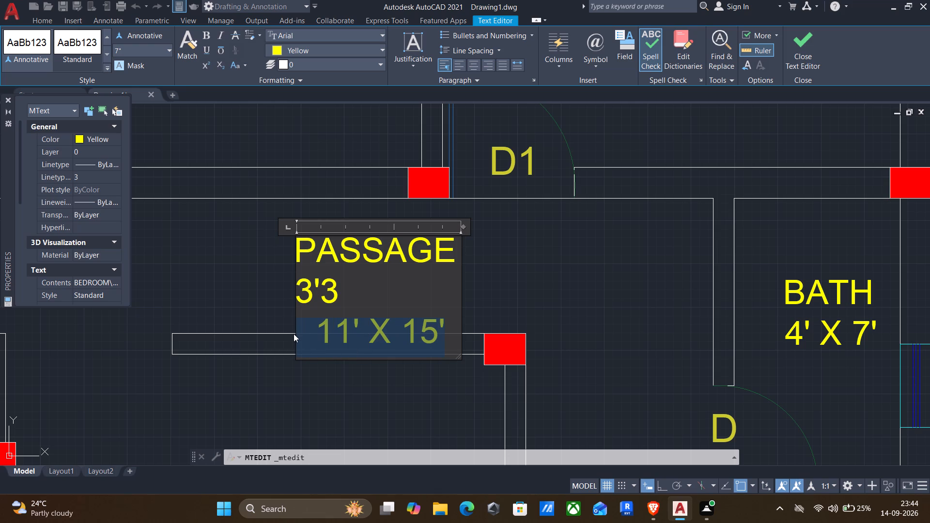
key(BackSpace)
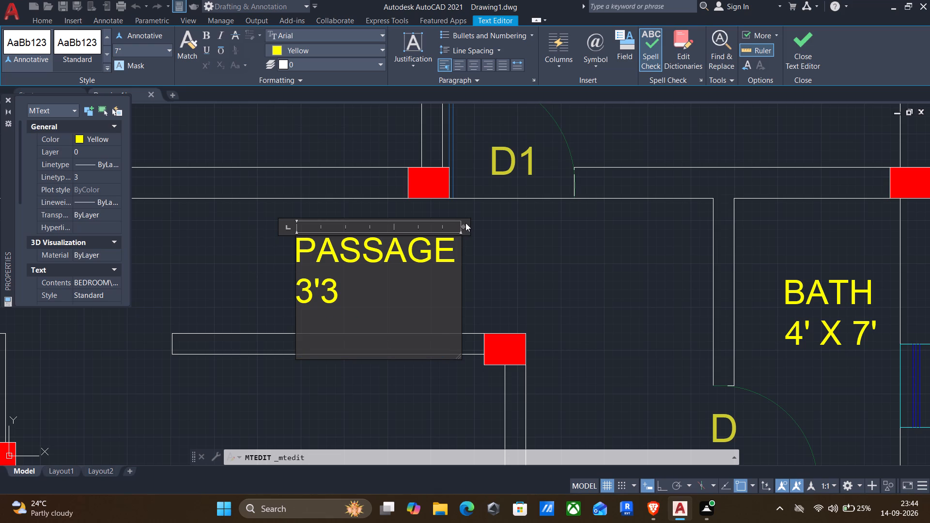
drag(465, 228, 614, 240)
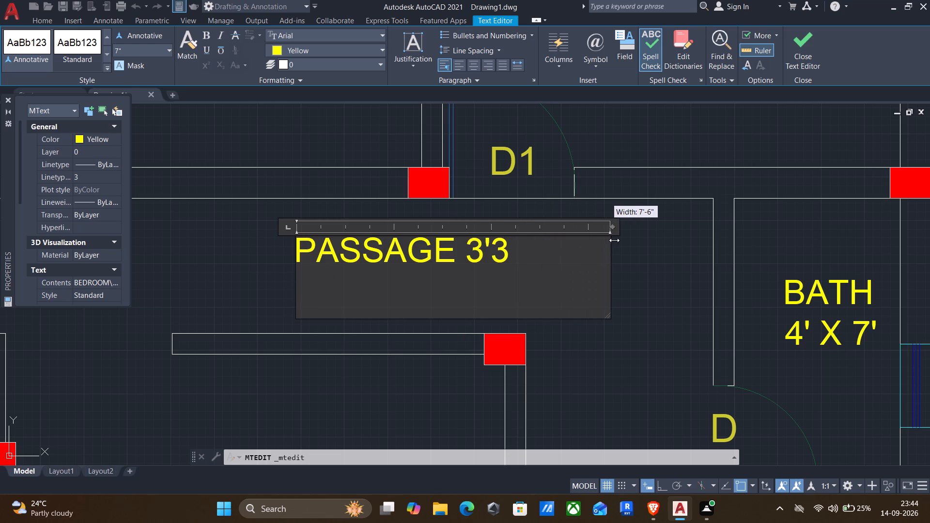
drag(614, 240, 614, 240)
click(637, 269)
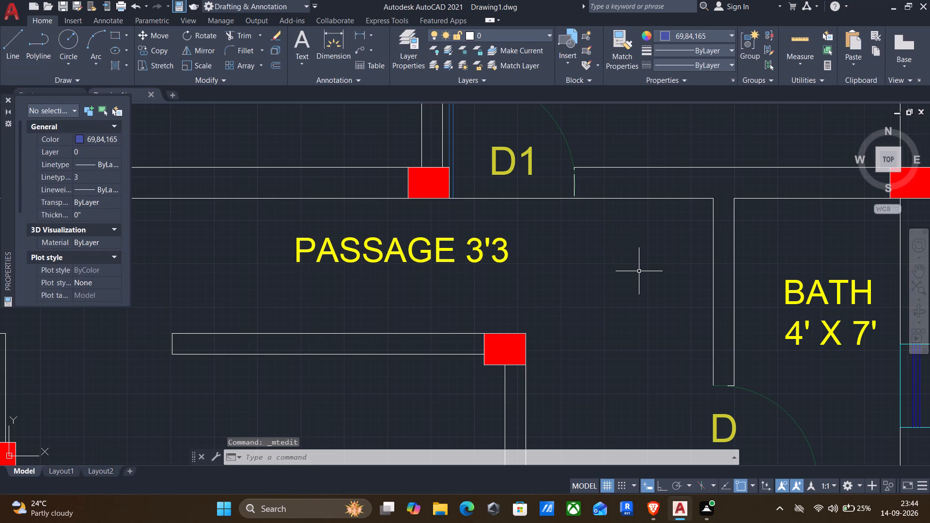
Add the missing inch mark so the PASSAGE label reads PASSAGE 3'3".
double_click(505, 252)
key(shift+quotedbl)
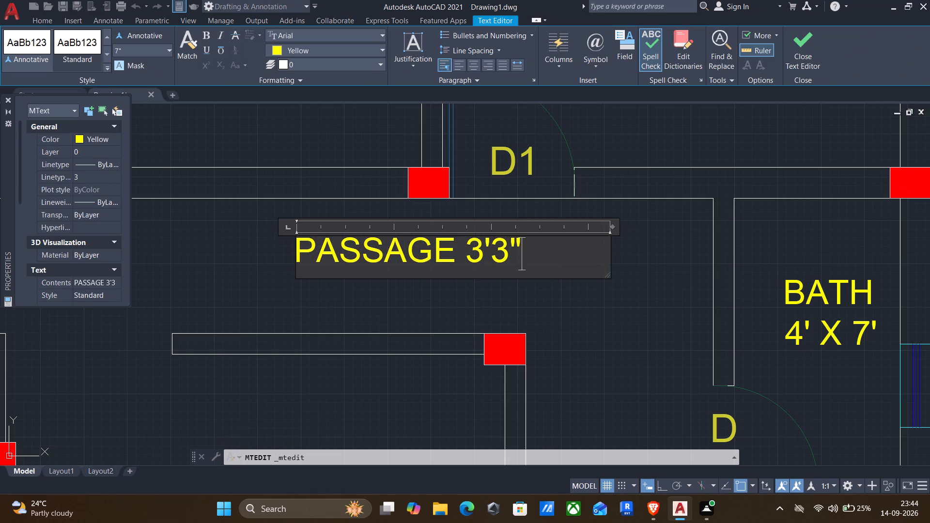
click(605, 323)
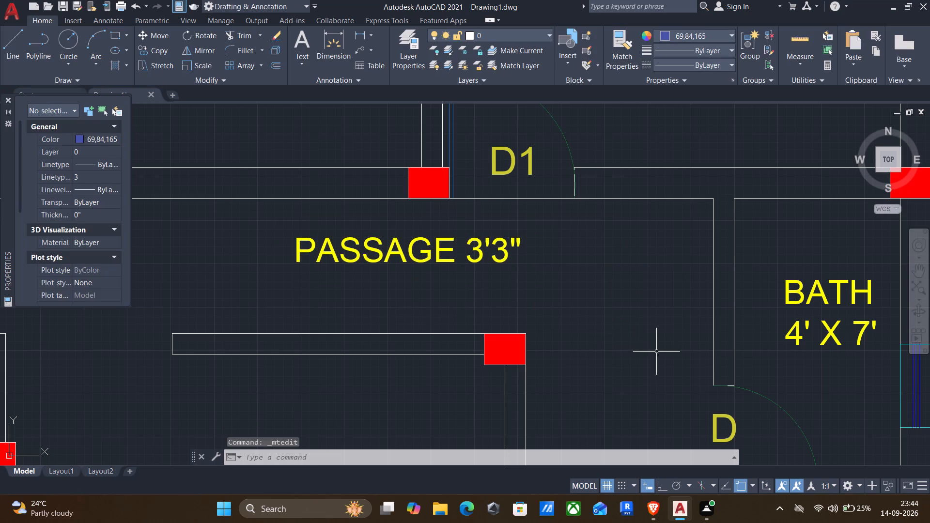
In the label of the large room west of the staircase, replace BEDROOM with LIVING RROM.
middle_drag(657, 351, 583, 227)
scroll(560, 261, down, 1)
middle_drag(579, 277, 640, 226)
middle_click(649, 222)
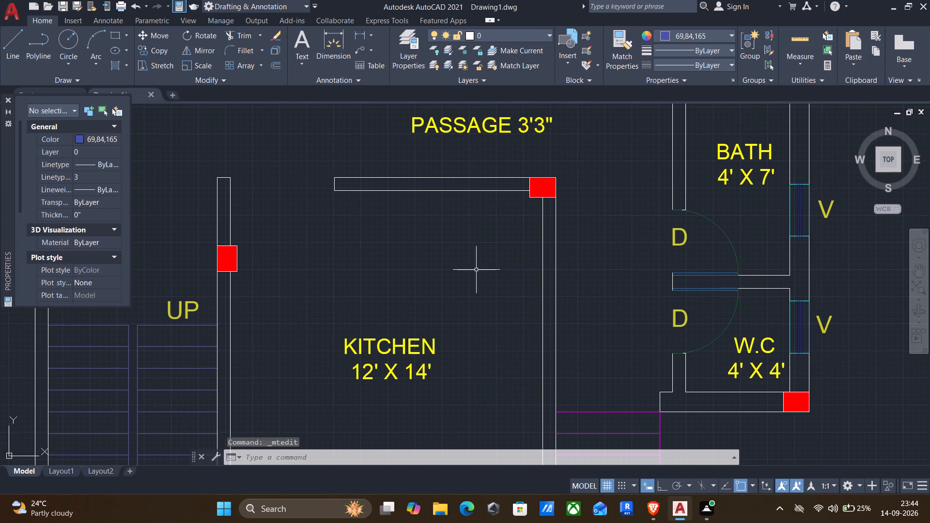
middle_drag(446, 273, 929, 236)
scroll(929, 236, down, 1)
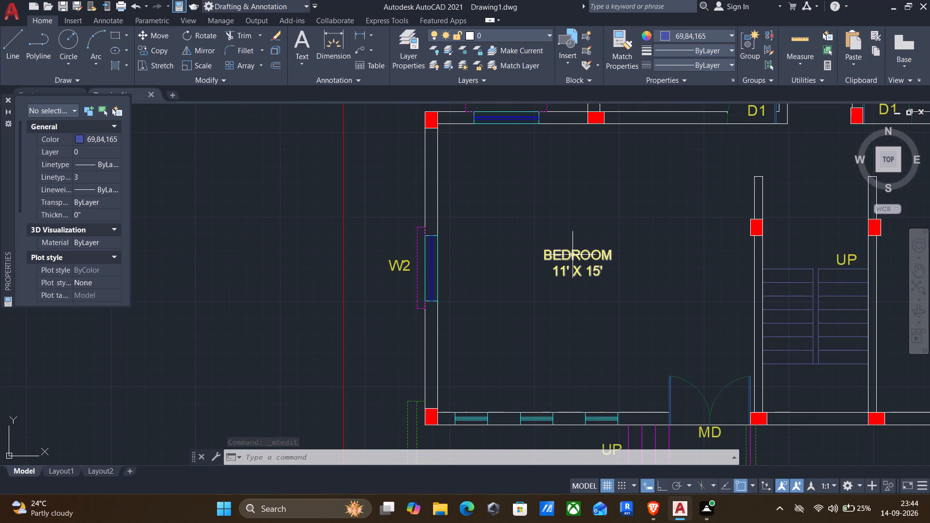
double_click(572, 254)
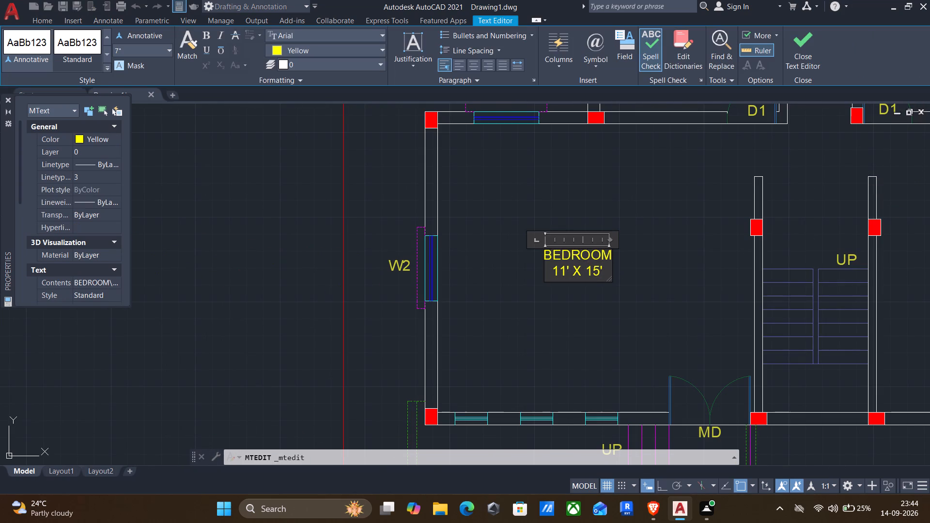
scroll(604, 260, up, 5)
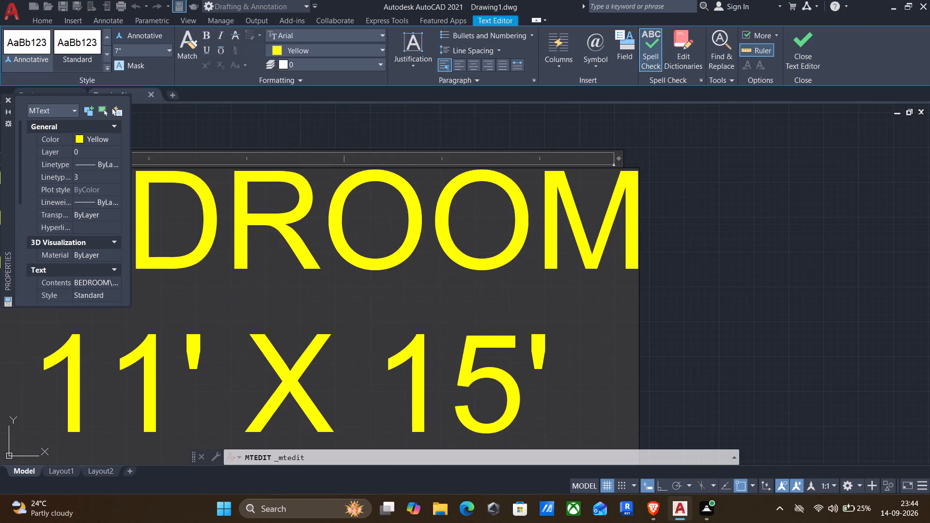
click(640, 231)
drag(640, 231, 274, 222)
key(BackSpace)
text(LI)
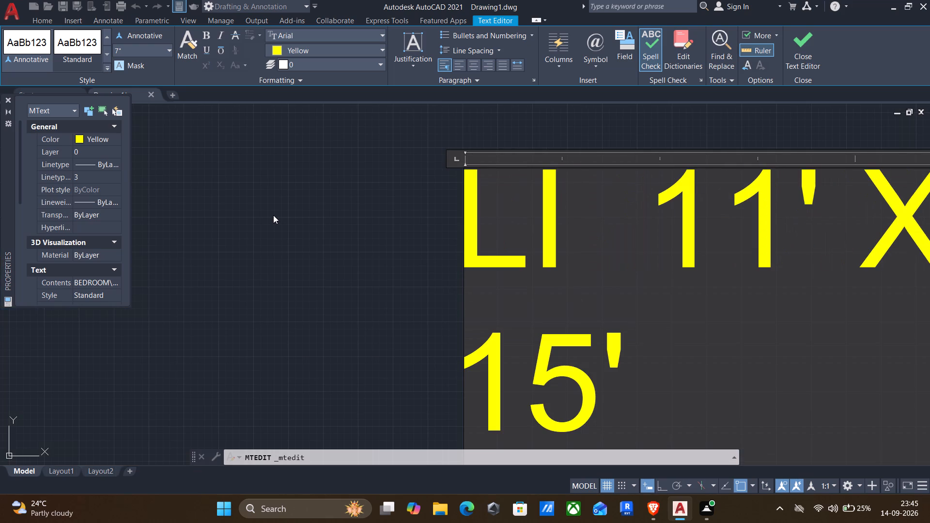
text(VING)
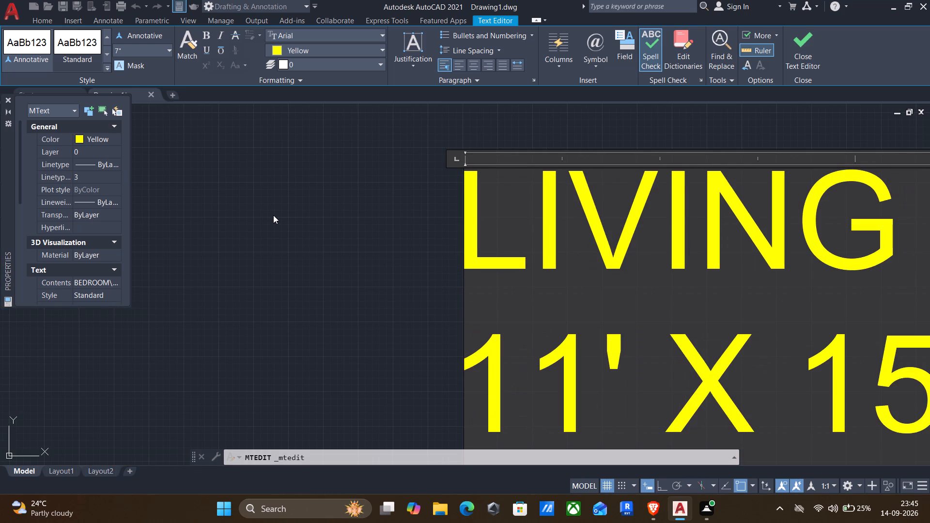
key(space)
text(RROM)
Widen the living room label's text frame to about 9'-1" and put the size on its own line below the name.
scroll(262, 216, down, 4)
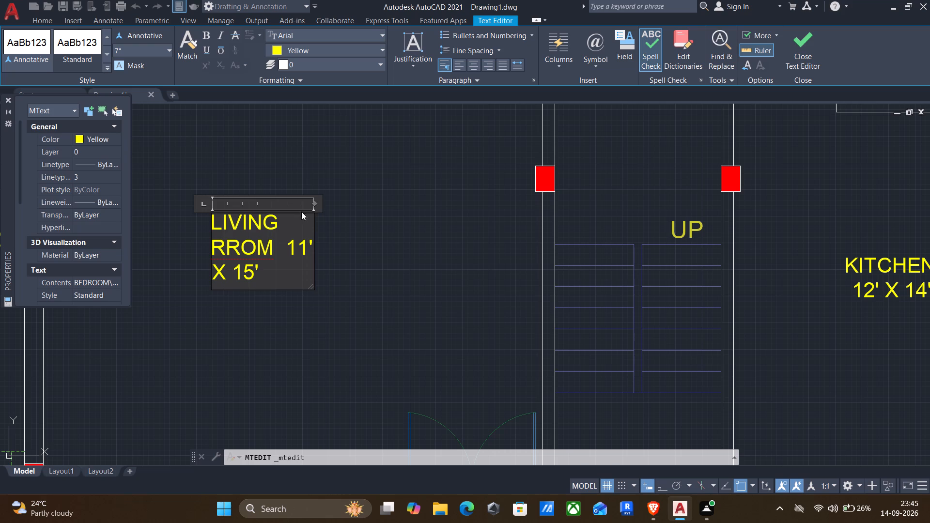
drag(314, 204, 445, 218)
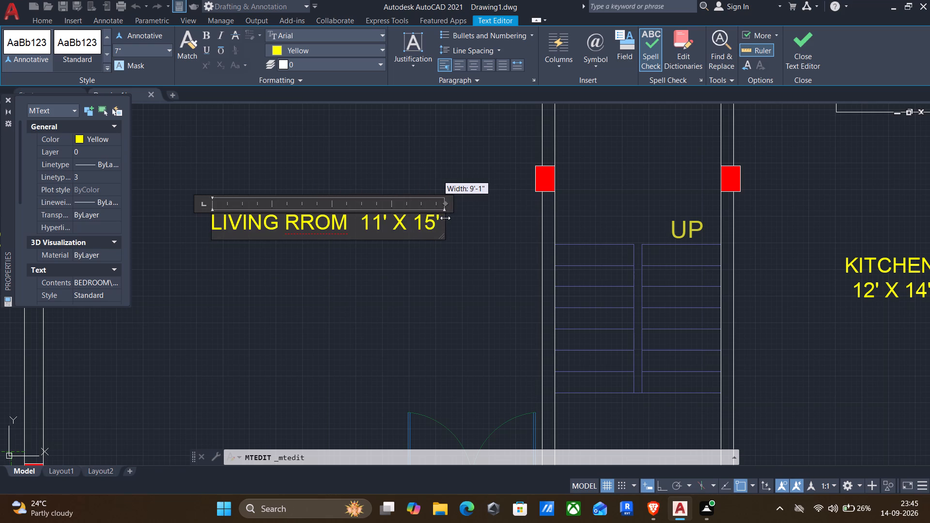
drag(445, 218, 444, 218)
key(Return)
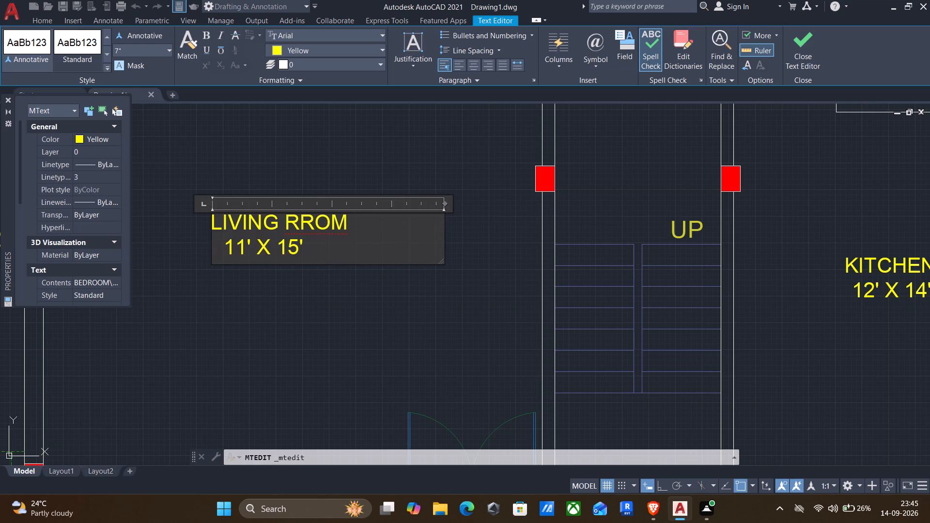
Change the first dimension in the living room label's size line to 19'6".
key(Right)
key(Right)
key(Right)
key(Right)
key(BackSpace)
key(9)
key(Right)
text(6")
Change the second dimension in the living room label's size line to 17'9" and finish editing the label.
key(Right)
key(Right)
key(Right)
key(Right)
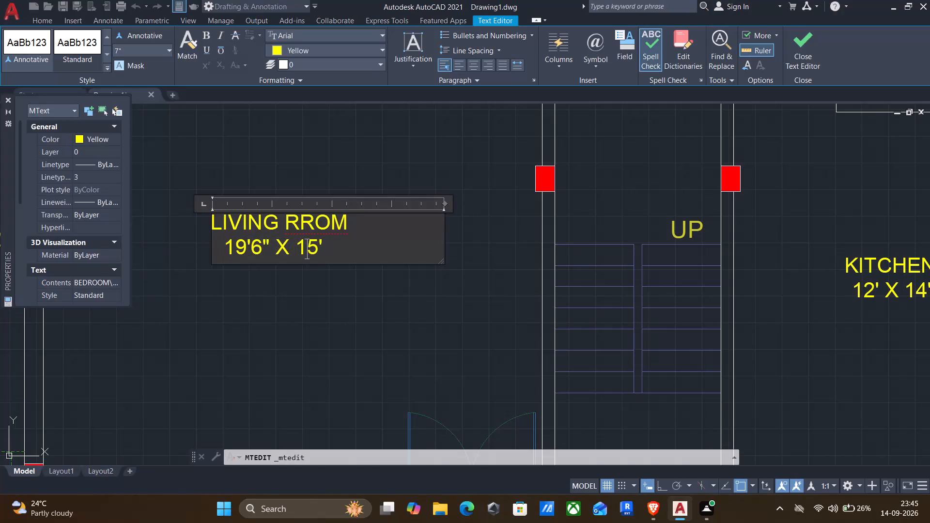
key(Right)
key(Right)
key(Left)
key(BackSpace)
key(7)
key(Right)
text(9")
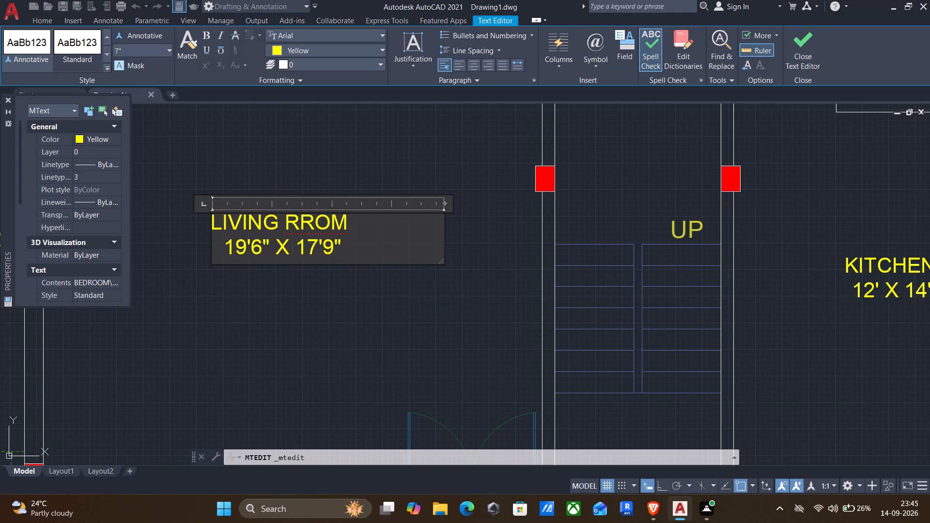
click(305, 303)
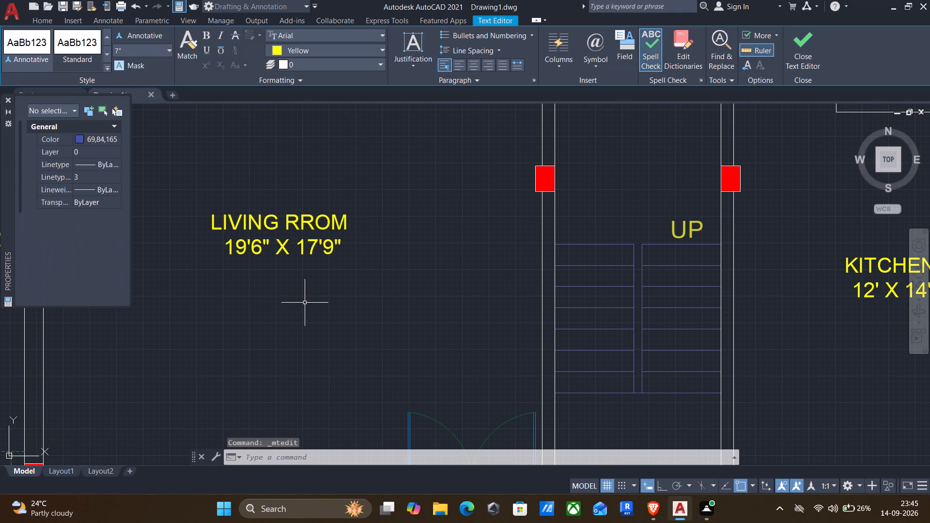
In the label of the small room between the two northern bedrooms, replace BEDROOM with BATH.
scroll(317, 295, down, 2)
middle_drag(347, 244, 299, 417)
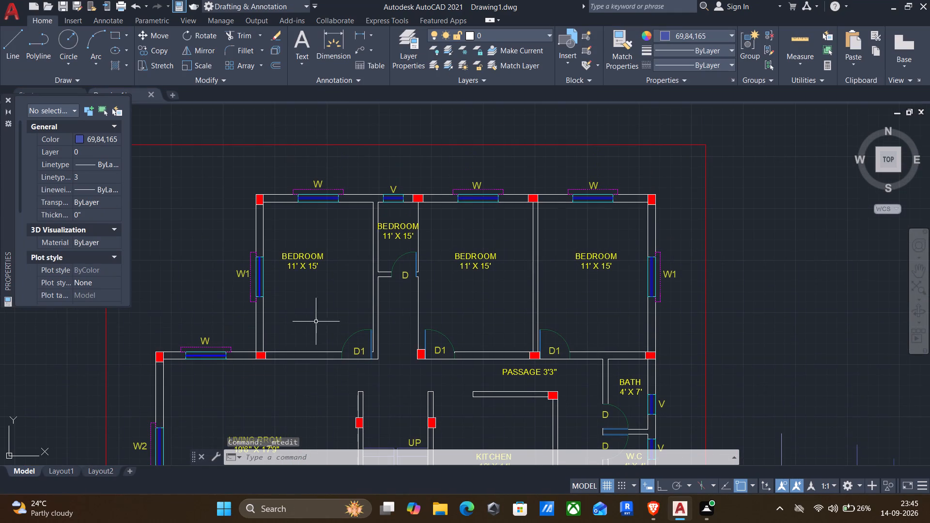
double_click(393, 228)
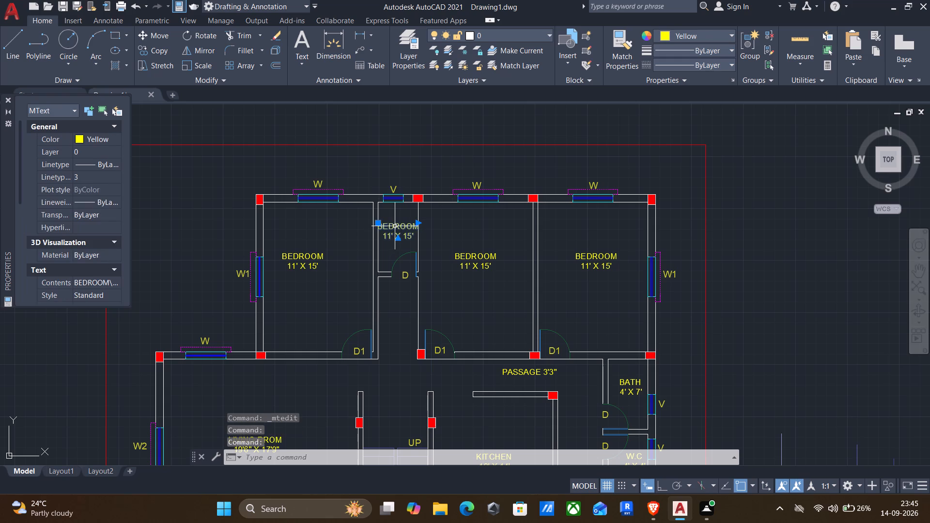
double_click(395, 225)
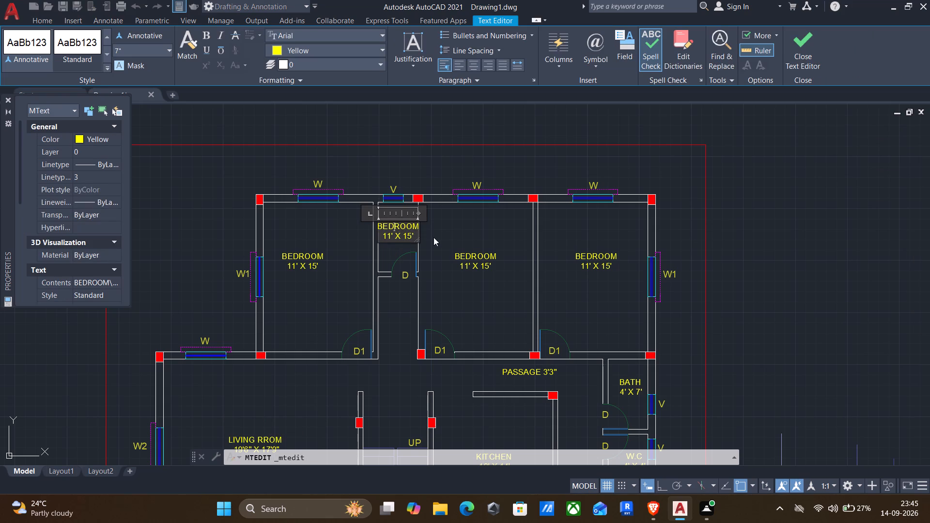
scroll(441, 240, up, 2)
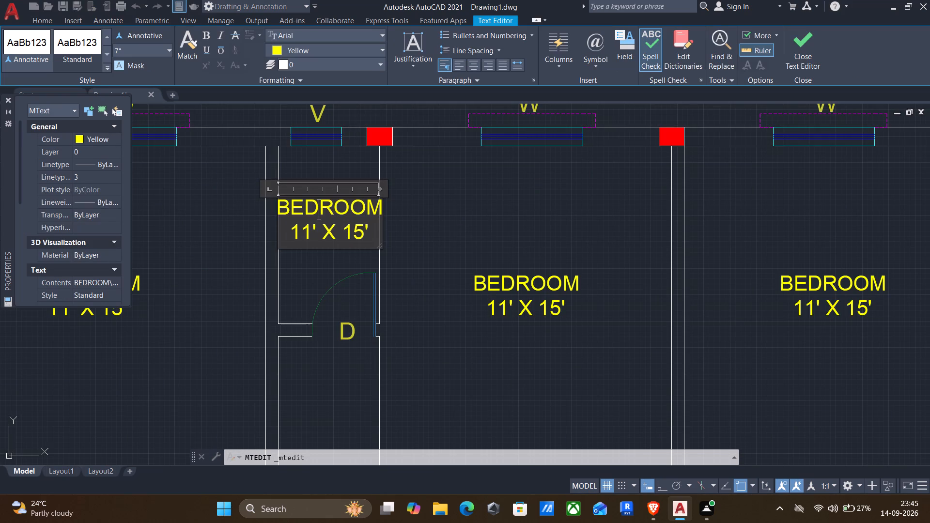
drag(379, 211, 273, 212)
key(BackSpace)
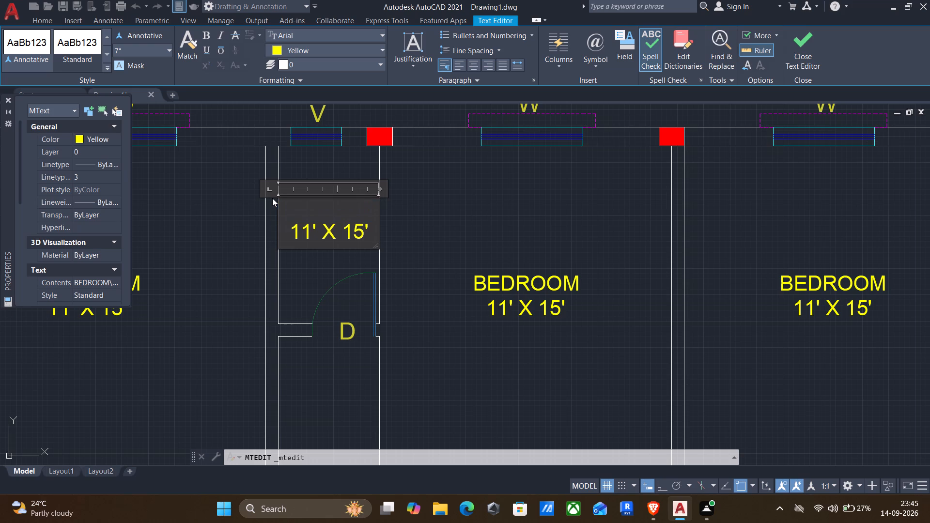
text(BATH)
Change the size on the second line of this BATH label to 4' X 7'.
key(Down)
key(Left)
key(Left)
key(Left)
key(BackSpace)
key(BackSpace)
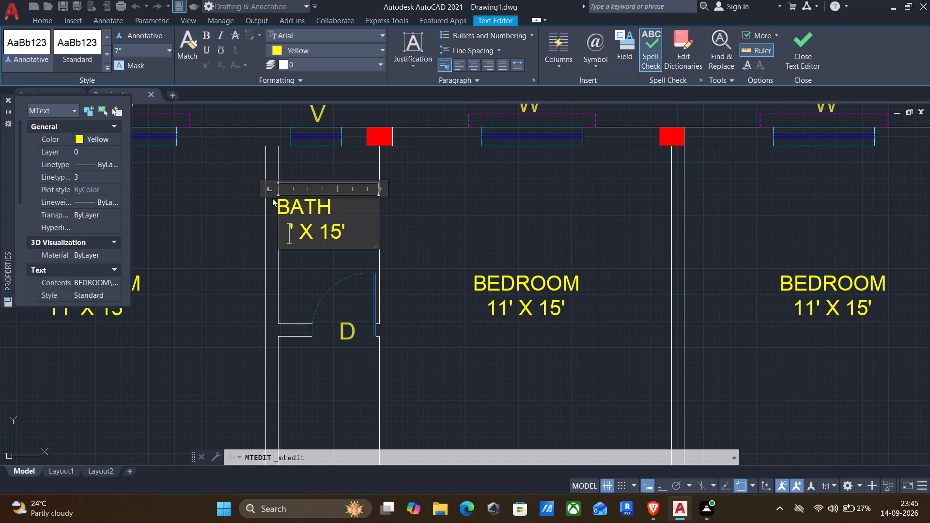
key(4)
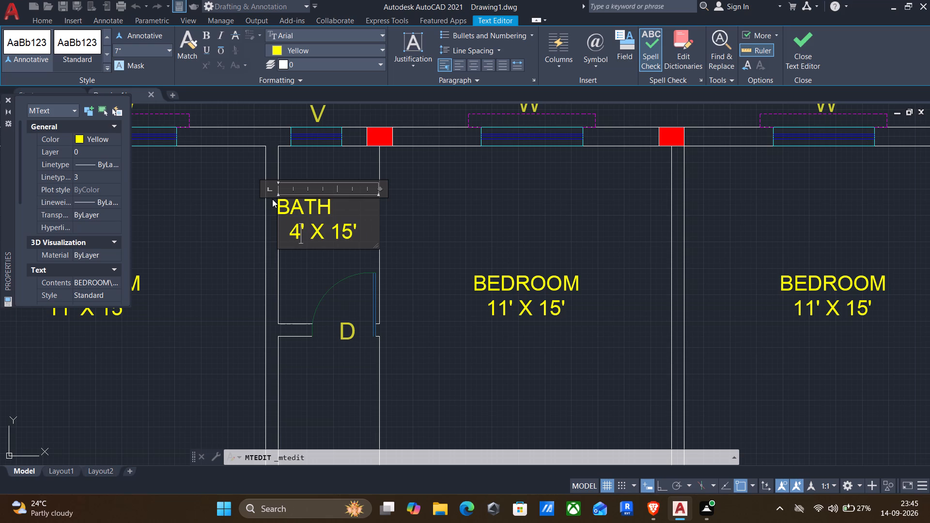
key(Right)
key(Right)
key(Right)
key(Right)
key(Right)
key(Right)
key(BackSpace)
key(BackSpace)
key(7)
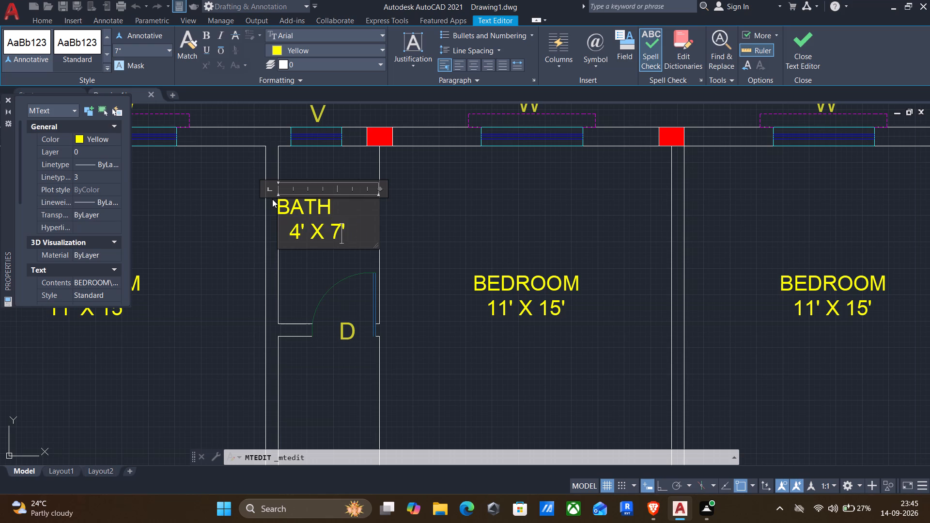
Reduce the indent of this BATH label's size line to one space.
click(287, 233)
key(BackSpace)
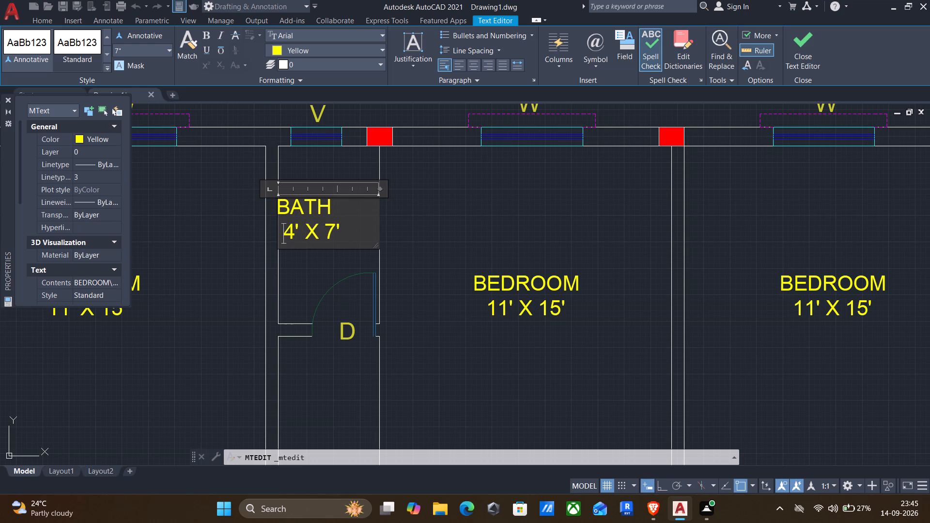
Remove the remaining space before 4' X 7' in the BATH label and finish editing it.
key(BackSpace)
click(314, 265)
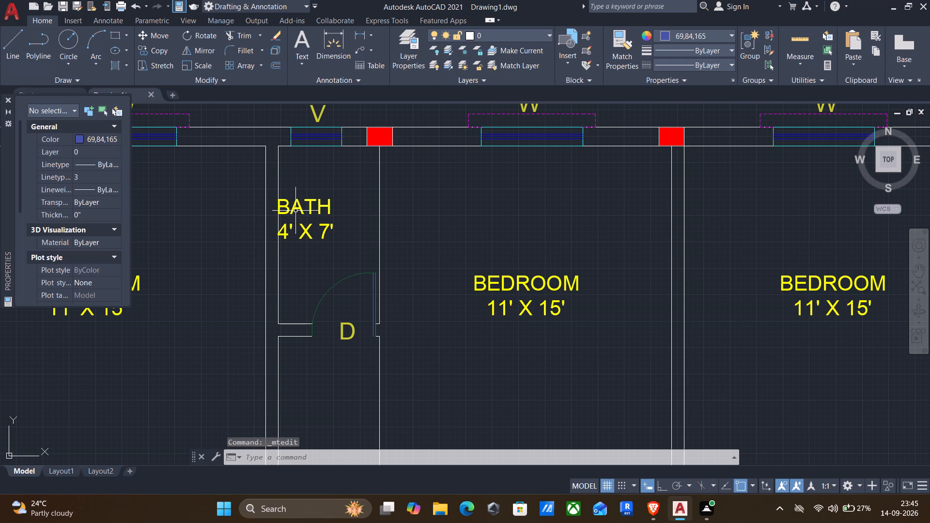
Move the BATH label between the two northern bedrooms about 1' east to centre it in the room.
click(294, 204)
key(m)
key(Return)
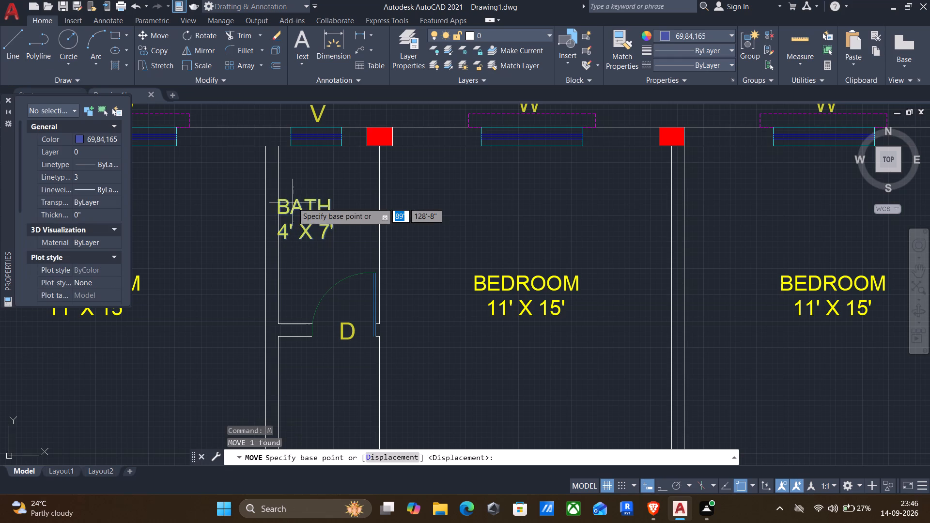
click(281, 200)
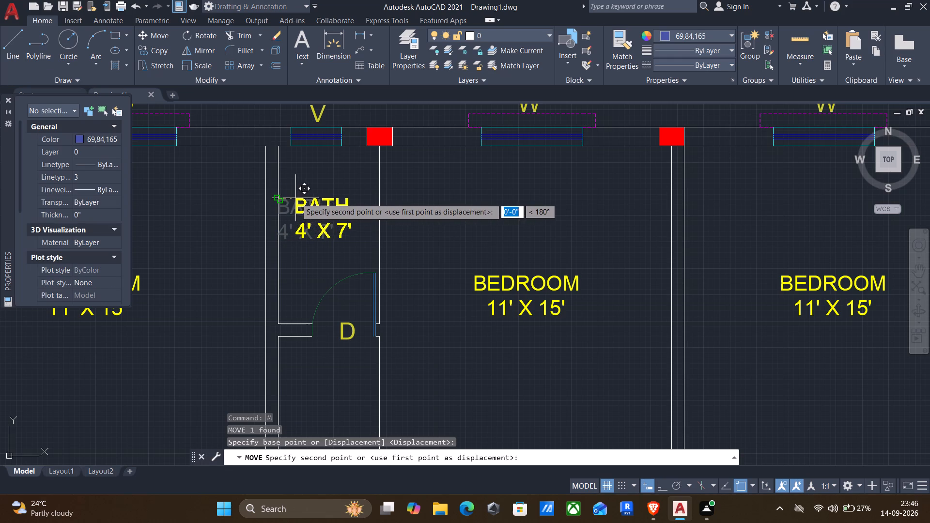
click(296, 198)
click(299, 201)
key(m)
key(Return)
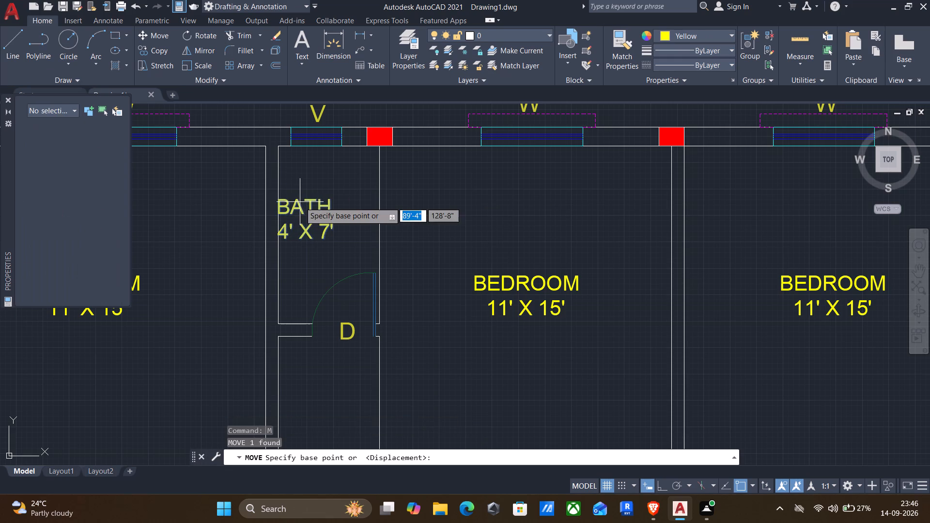
click(285, 208)
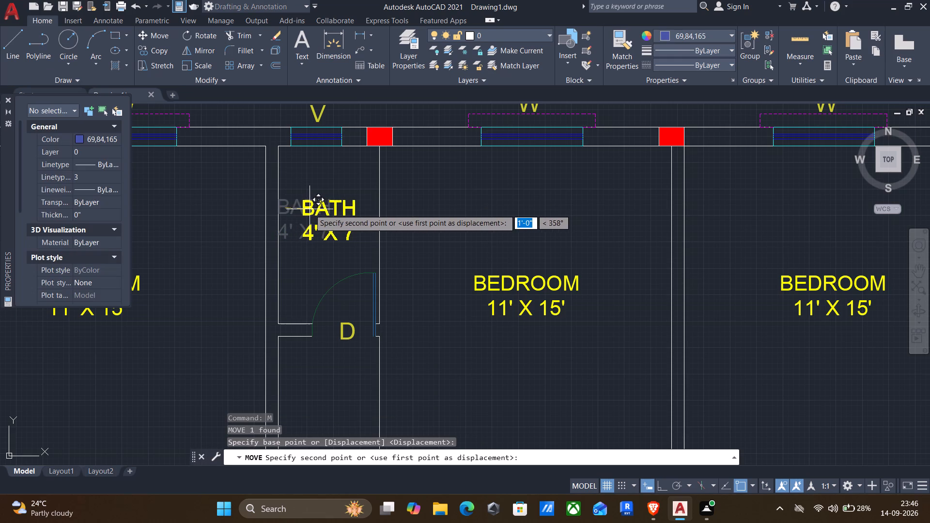
click(310, 209)
Review the room names and sizes across the floor plan, from the northern bedrooms to the living room, kitchen and W.C.
scroll(418, 280, down, 1)
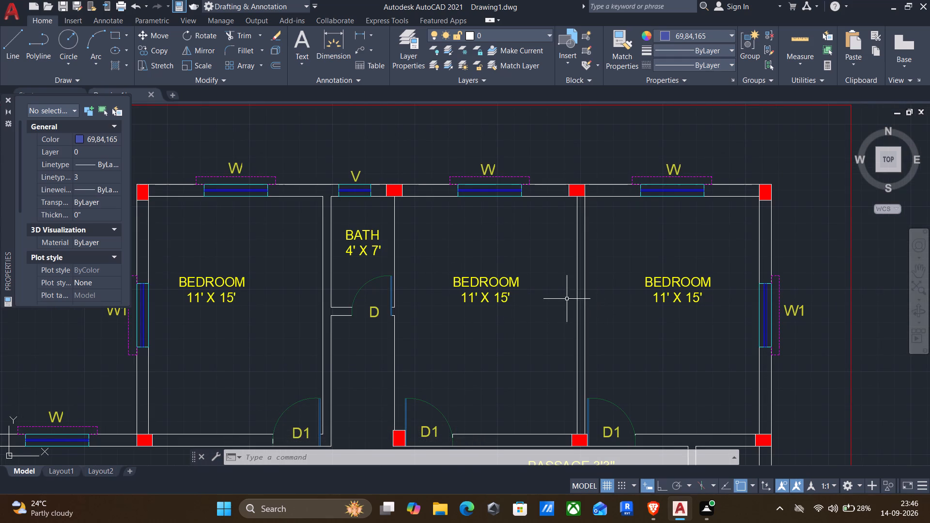
scroll(363, 305, down, 1)
middle_drag(363, 306, 539, 247)
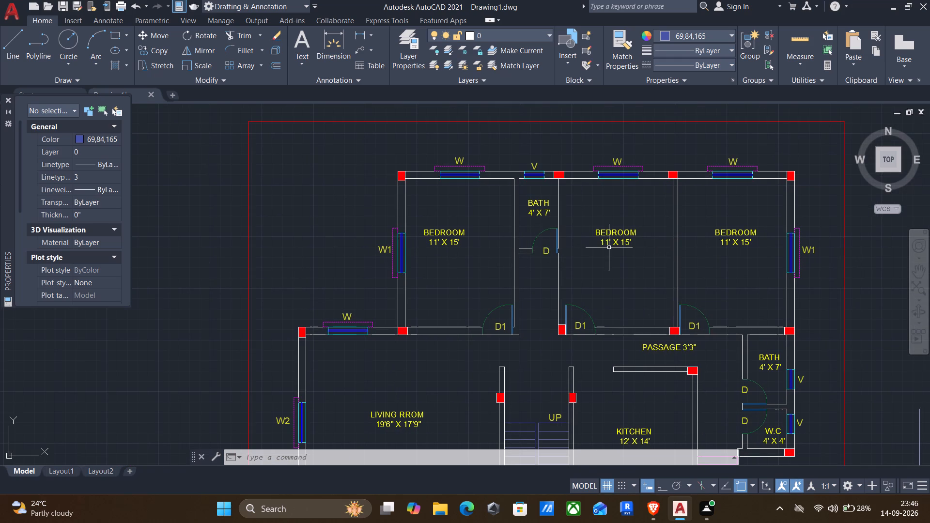
middle_drag(645, 261, 584, 222)
middle_drag(526, 292, 552, 223)
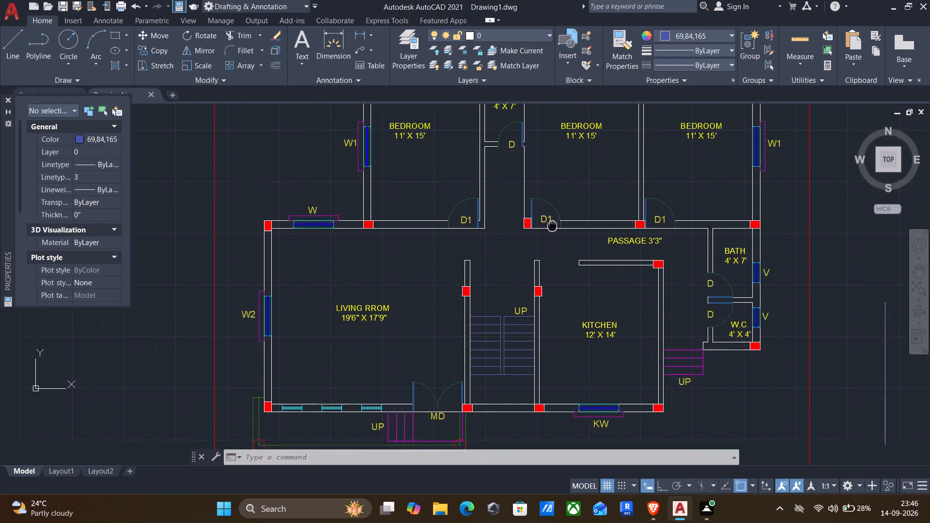
middle_drag(552, 223, 553, 220)
middle_drag(530, 266, 546, 227)
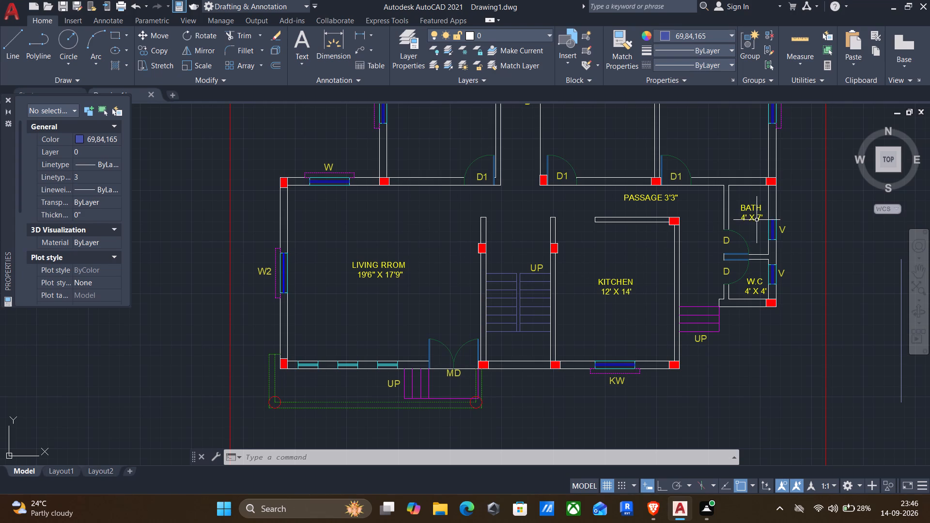
middle_drag(740, 280, 670, 230)
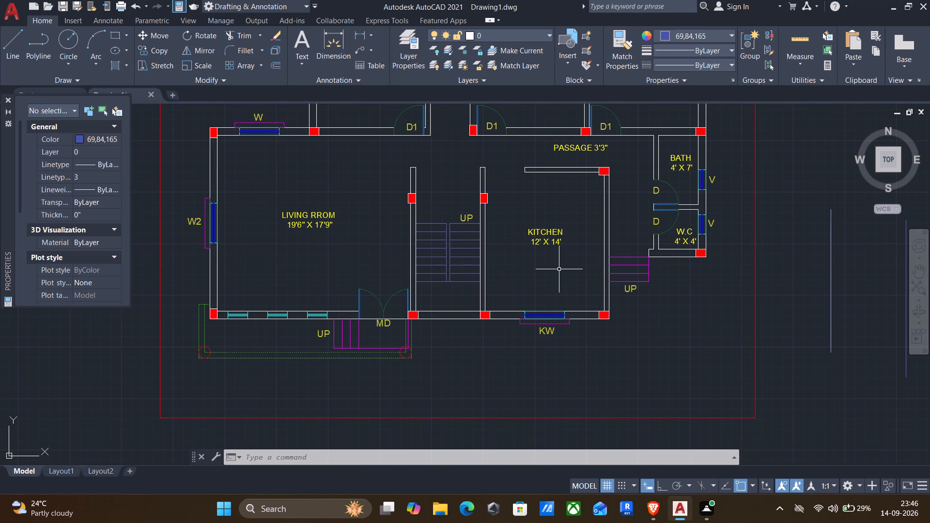
Delete the four stray lines outside the plot boundary, east of the floor plan.
scroll(584, 300, down, 2)
drag(855, 373, 850, 370)
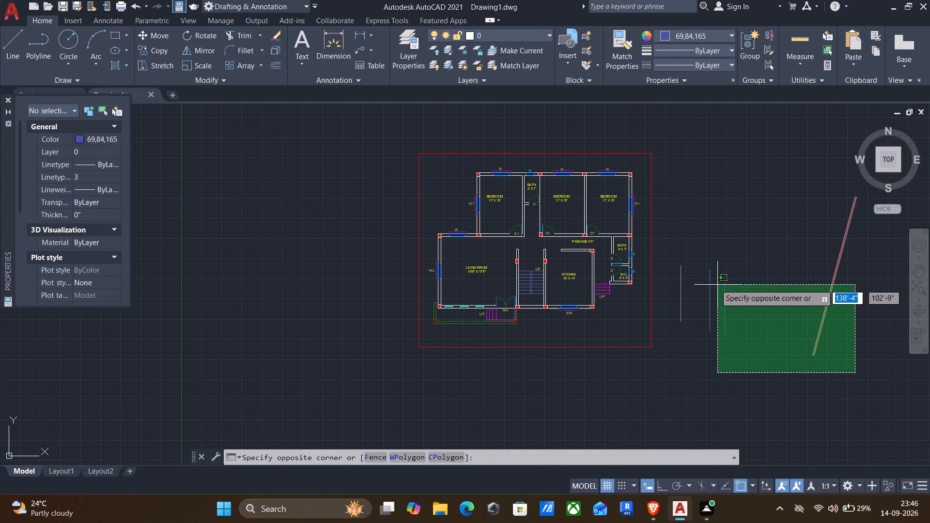
click(679, 248)
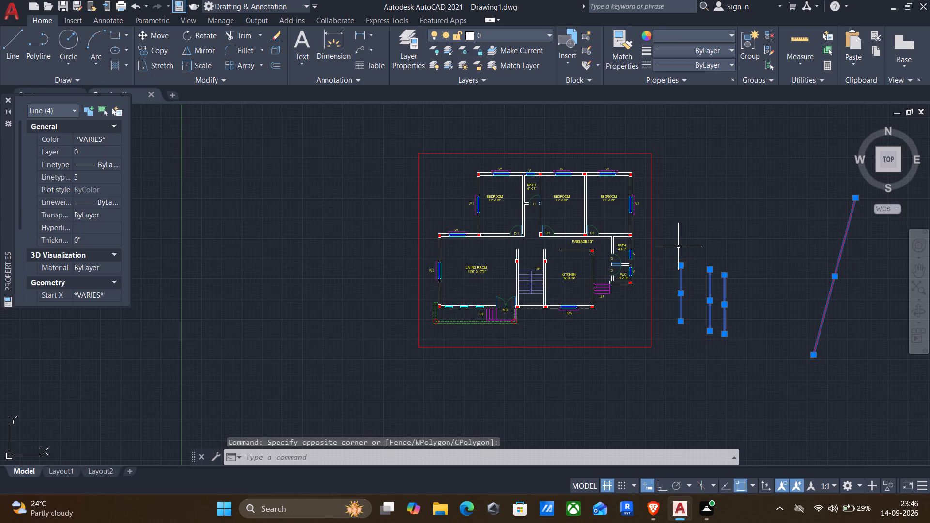
key(Delete)
middle_drag(696, 256, 646, 289)
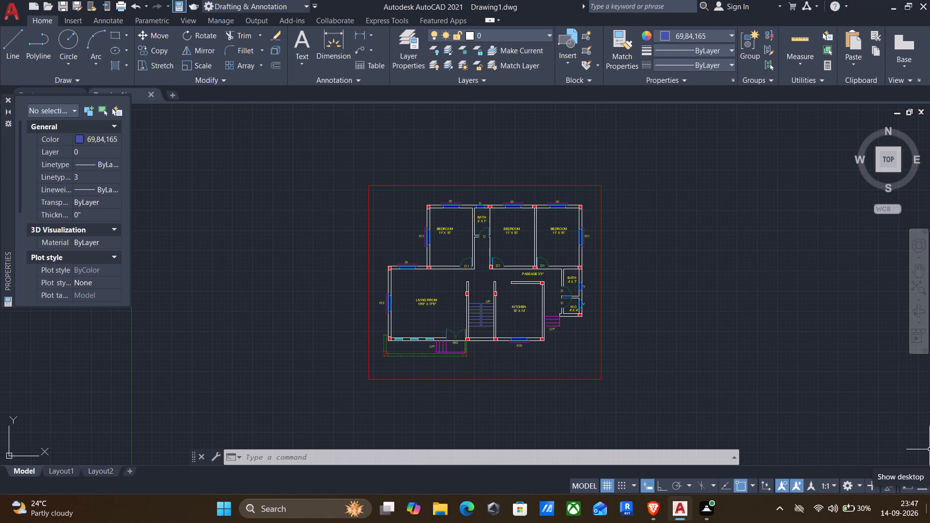
Turn on the Windows night light in the system quick settings and return to the drawing.
scroll(904, 522, down, 1)
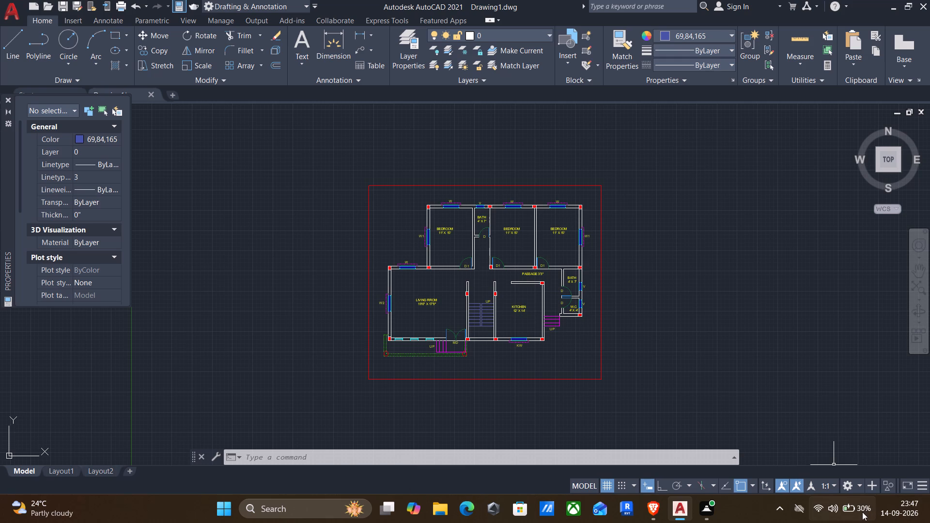
click(858, 511)
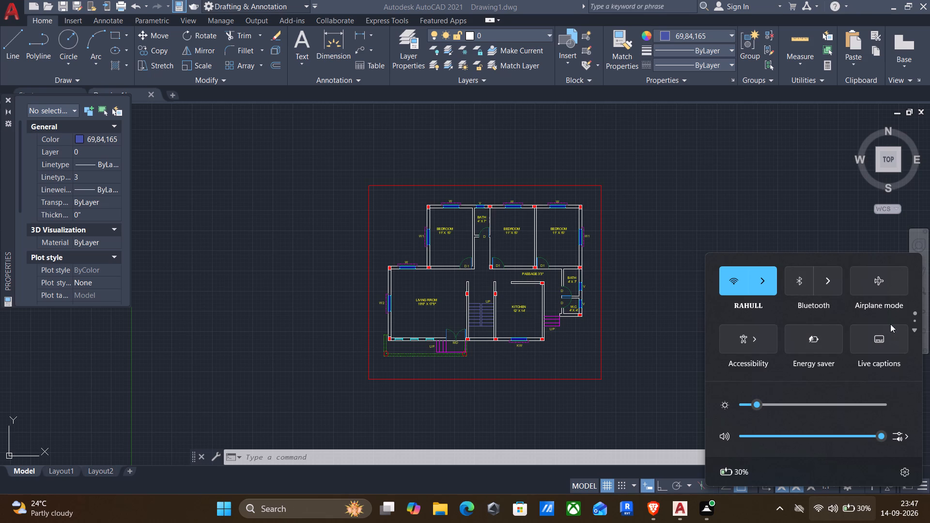
click(914, 331)
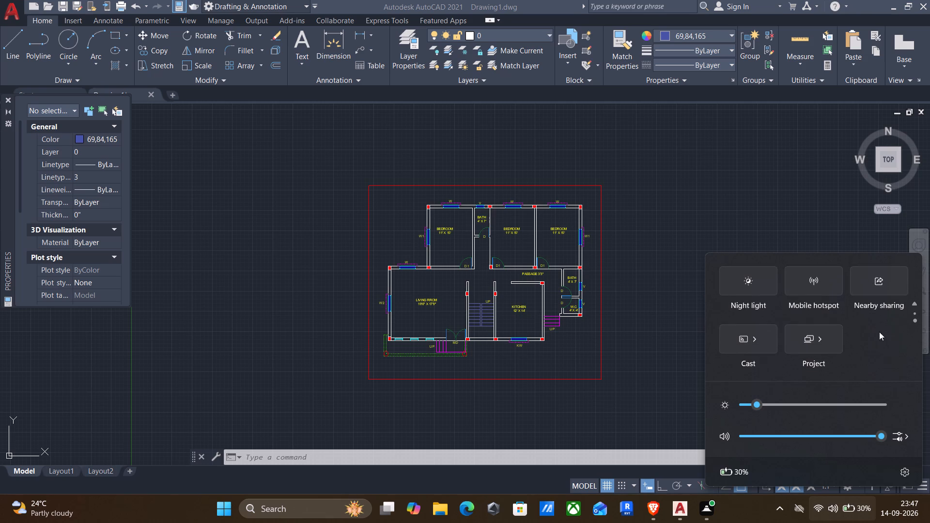
click(747, 287)
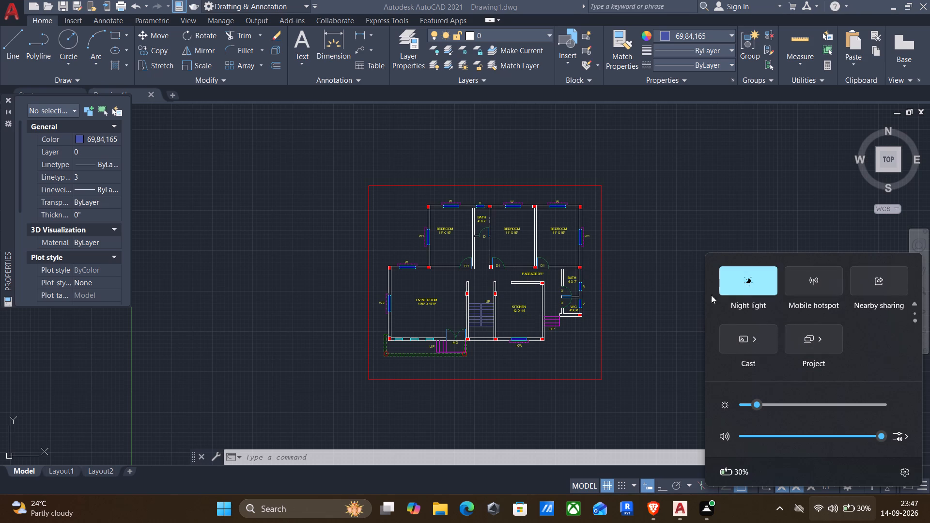
scroll(609, 311, down, 1)
click(360, 258)
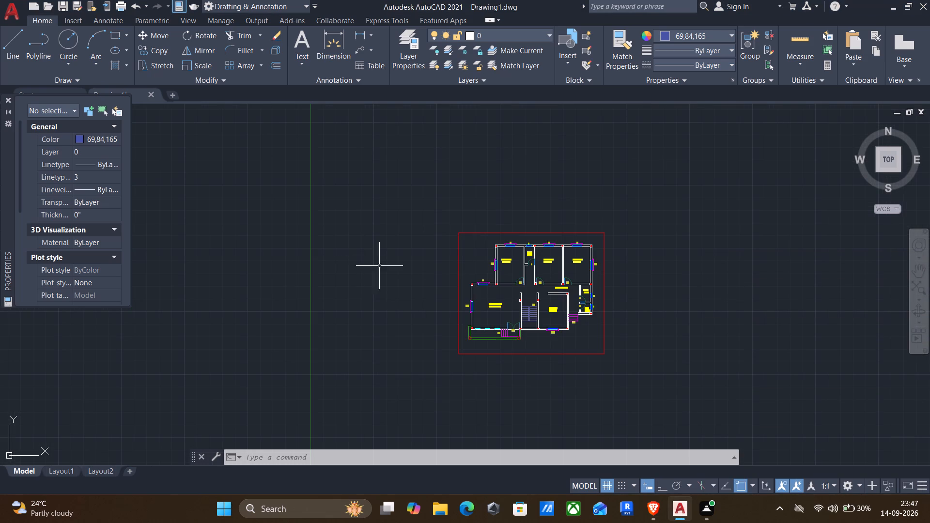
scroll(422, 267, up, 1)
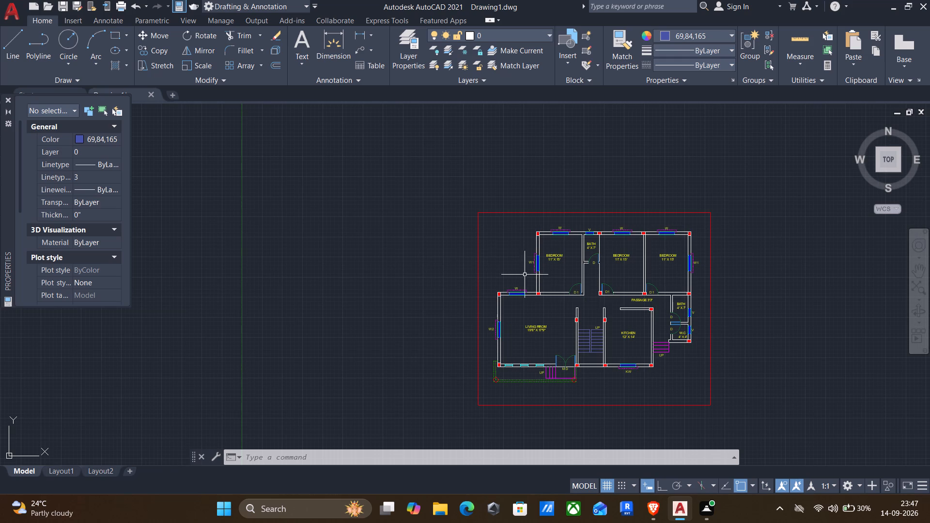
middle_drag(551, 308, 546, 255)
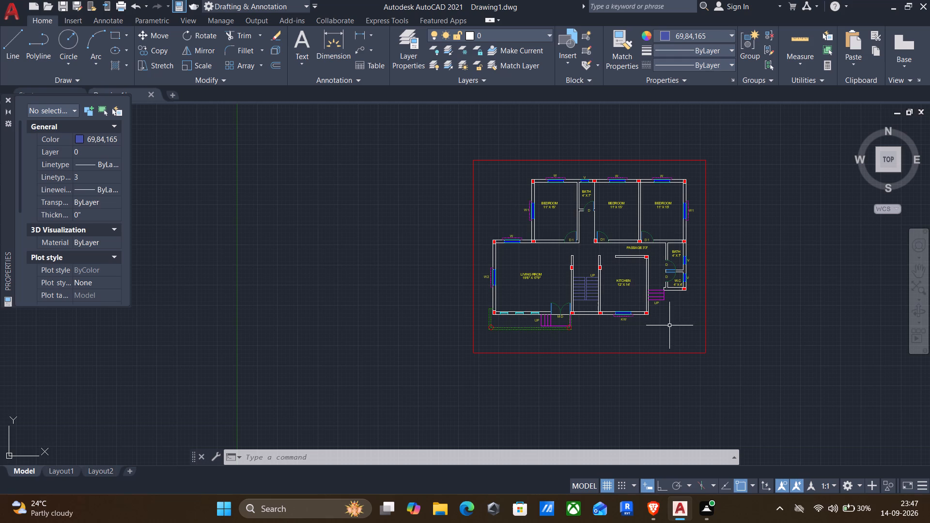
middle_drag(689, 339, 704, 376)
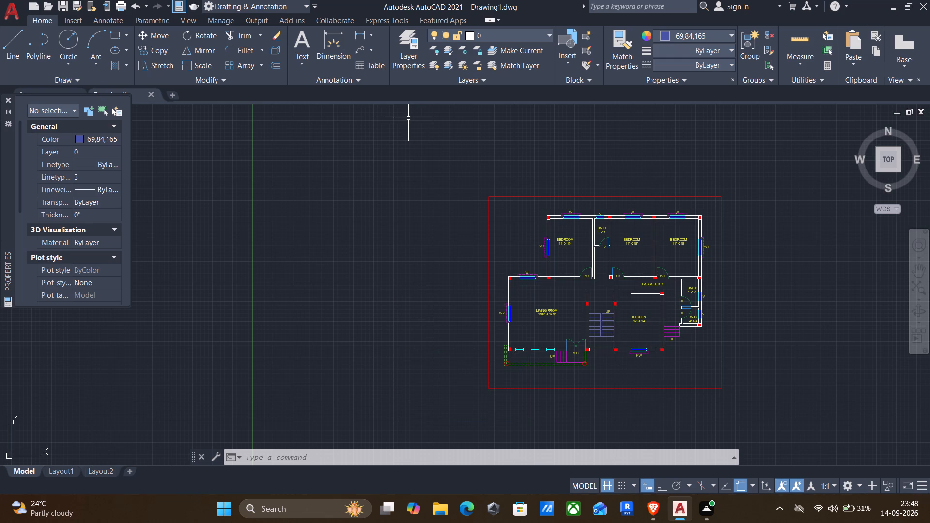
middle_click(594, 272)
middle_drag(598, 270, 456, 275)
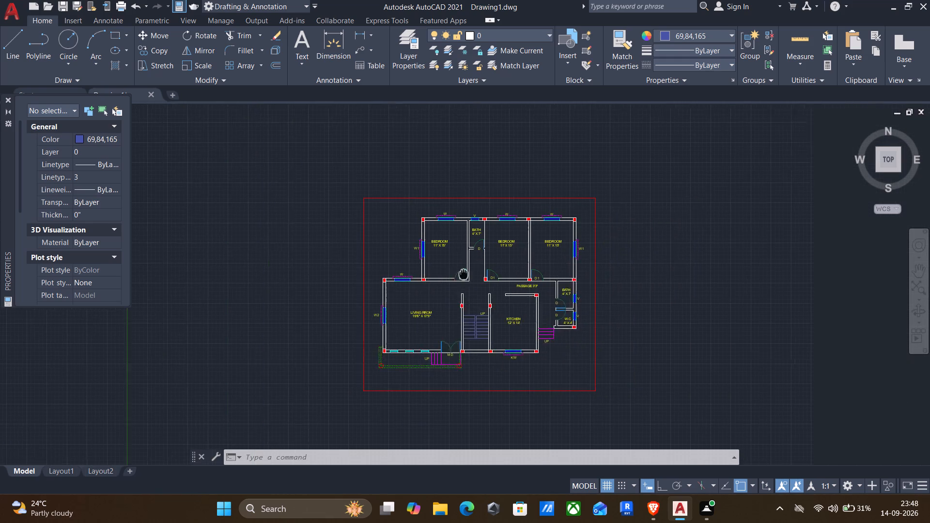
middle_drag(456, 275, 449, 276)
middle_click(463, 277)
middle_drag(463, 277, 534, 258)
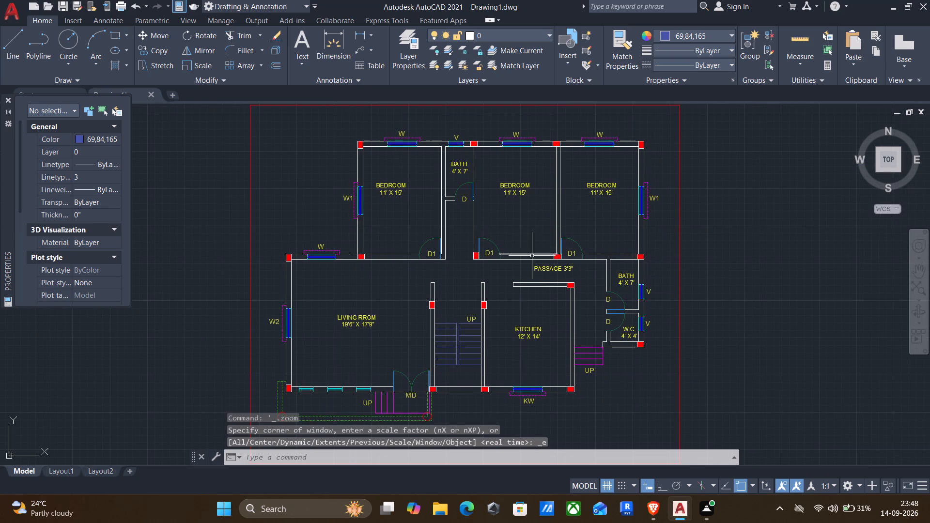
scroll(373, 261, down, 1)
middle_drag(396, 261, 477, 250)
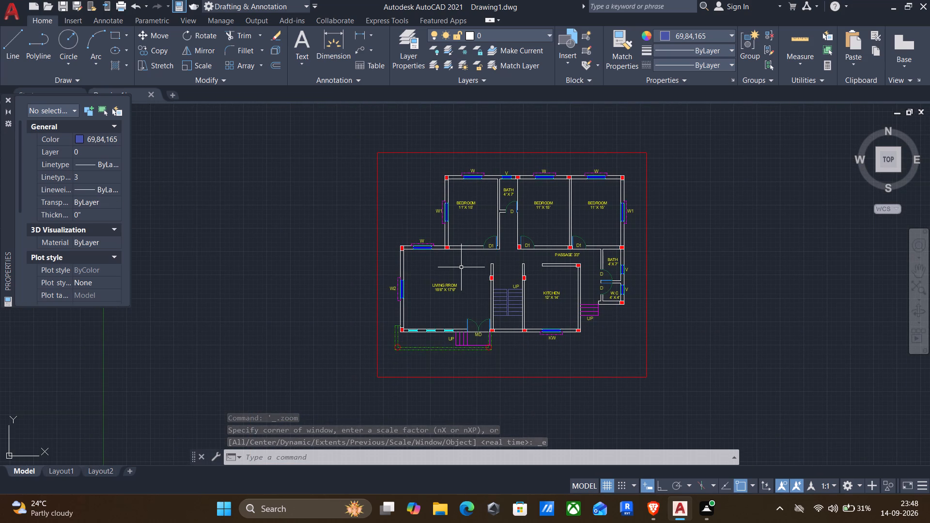
Modify the Standard dimension style, setting its text height to 11".
text(DIM)
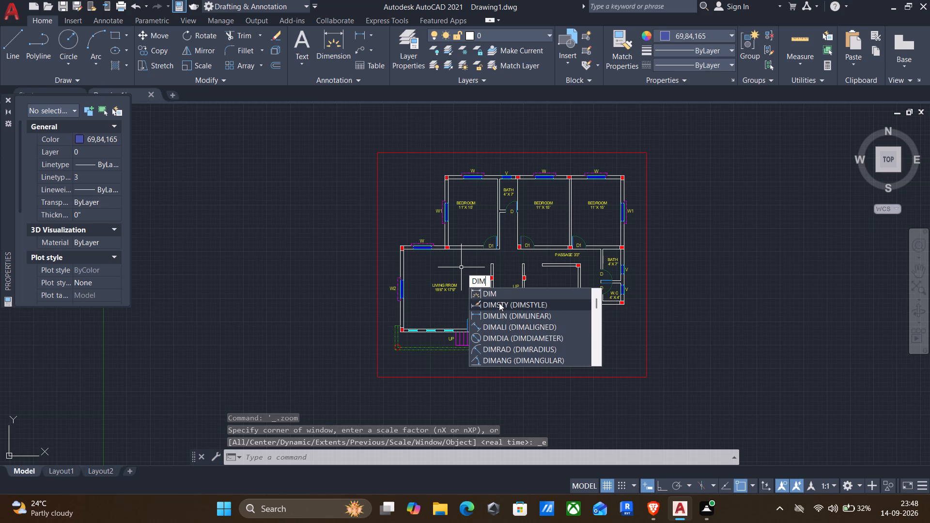
click(499, 303)
click(609, 225)
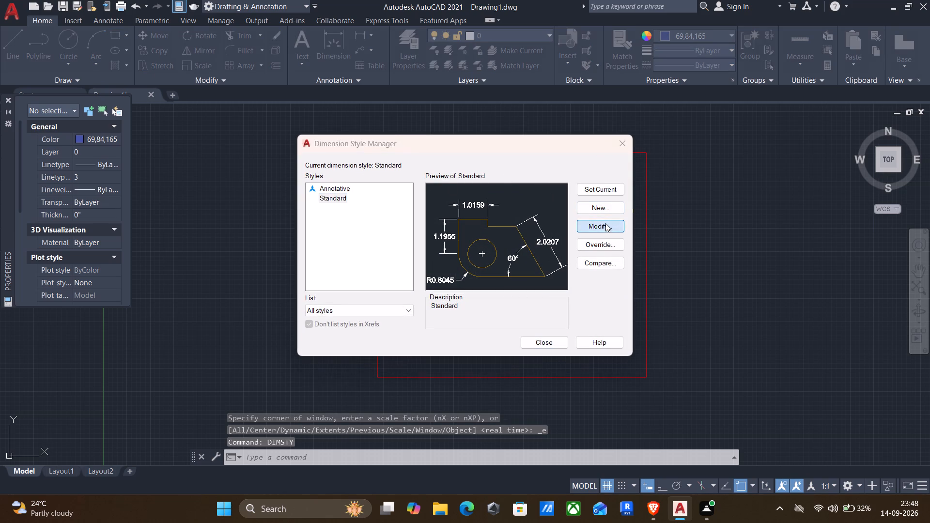
click(148, 114)
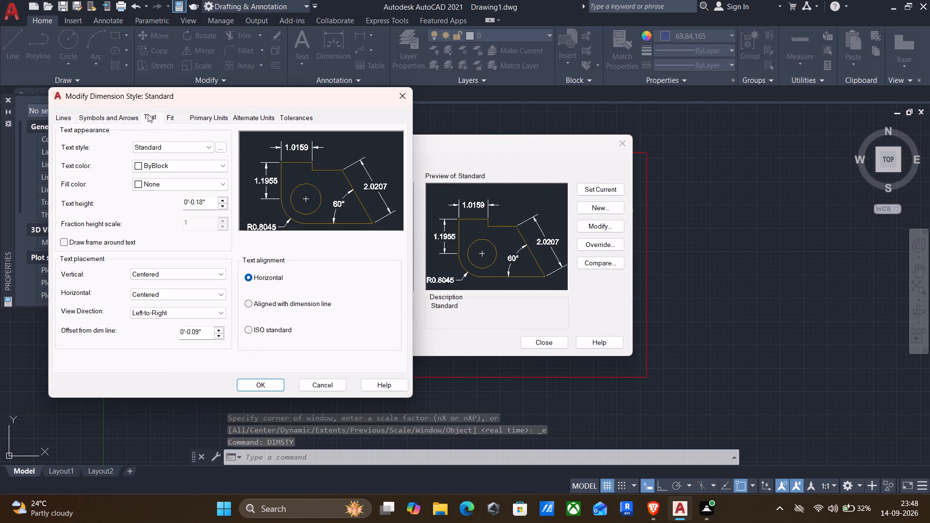
drag(207, 202, 166, 209)
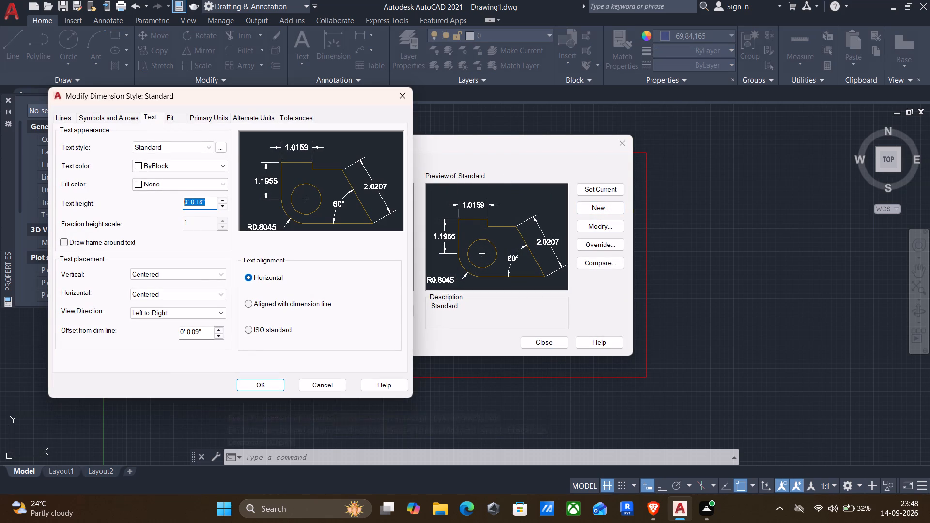
drag(166, 209, 140, 212)
text(11")
key(Return)
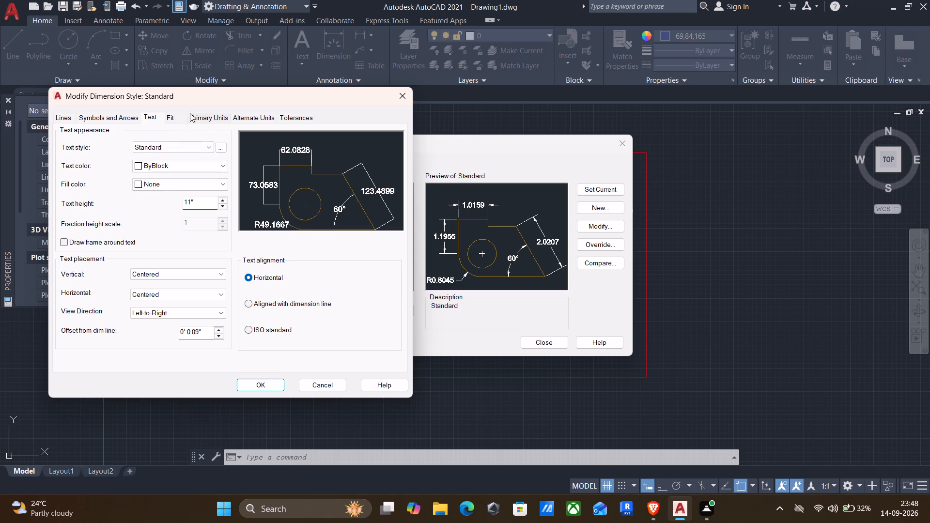
Set the Standard style's primary units to Engineering with 0'-0" precision, make the style current and close the Dimension Style Manager.
click(200, 118)
click(179, 141)
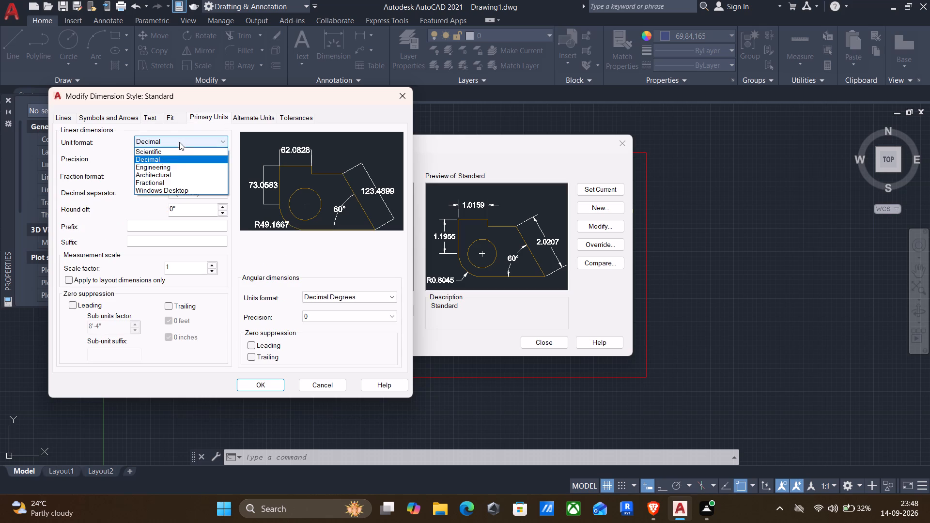
click(167, 169)
click(168, 161)
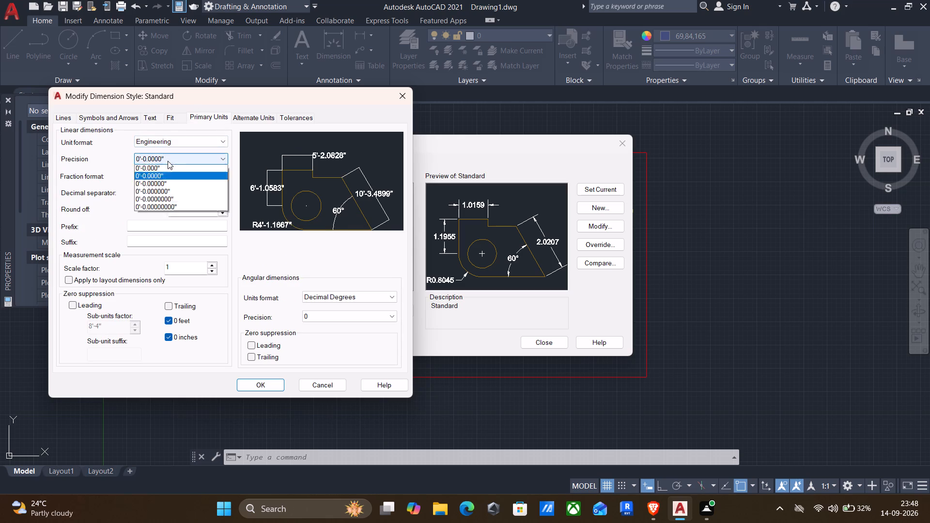
click(164, 171)
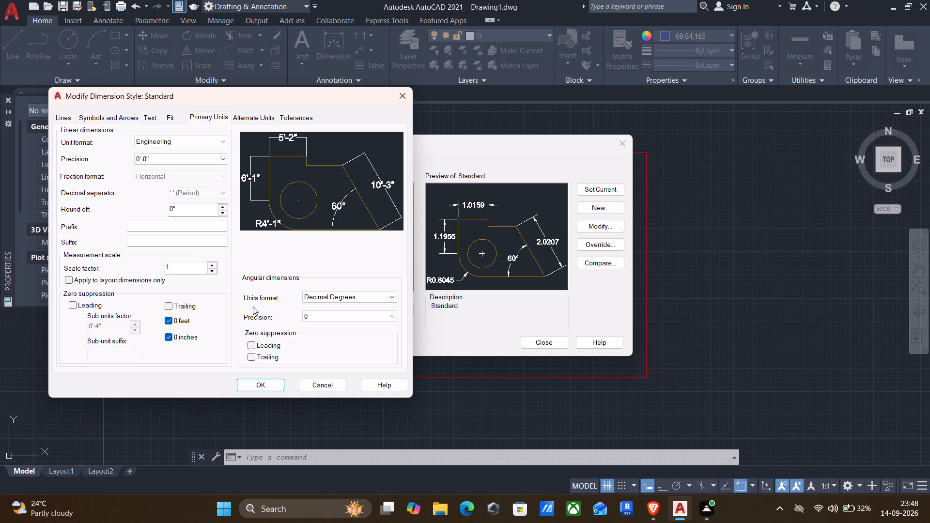
click(263, 394)
click(249, 380)
click(592, 188)
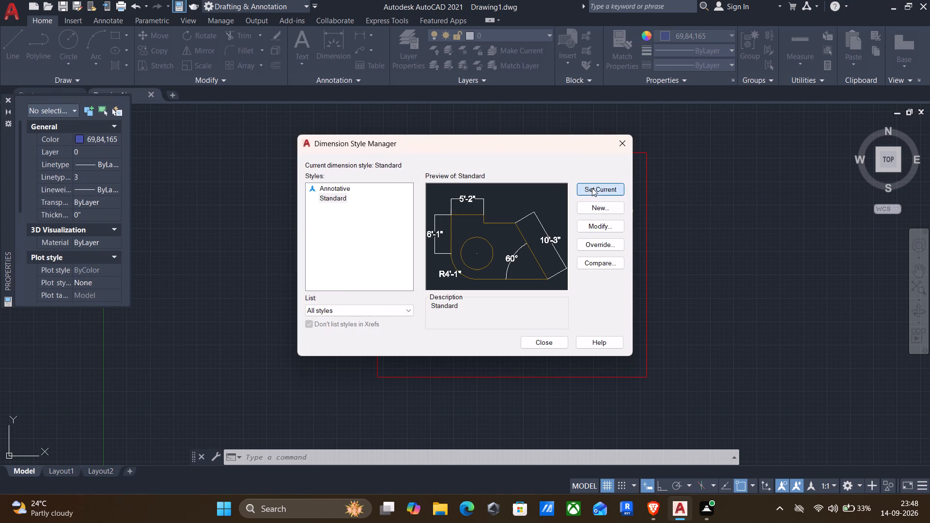
click(534, 342)
Add a linear dimension along the full north edge of the red plot boundary, placed just outside it.
click(359, 31)
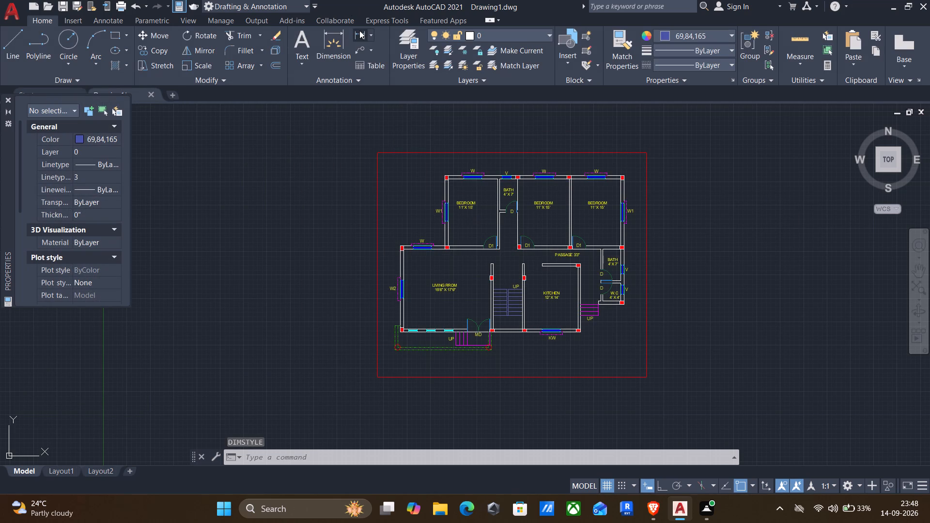
scroll(376, 156, up, 2)
click(373, 150)
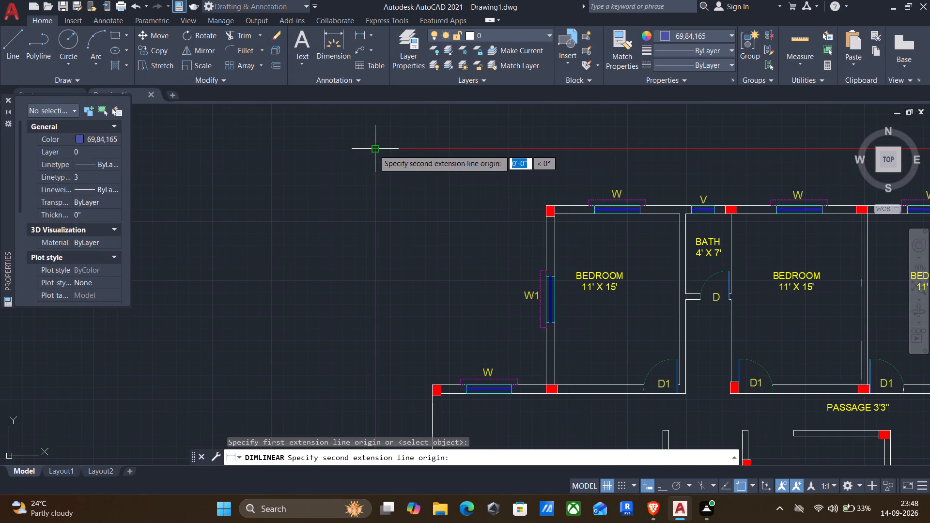
scroll(418, 166, down, 2)
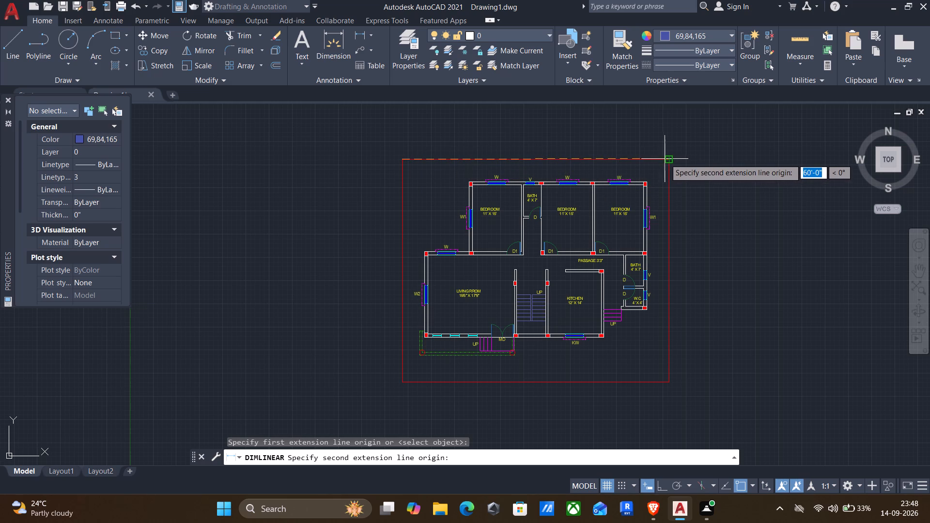
click(666, 161)
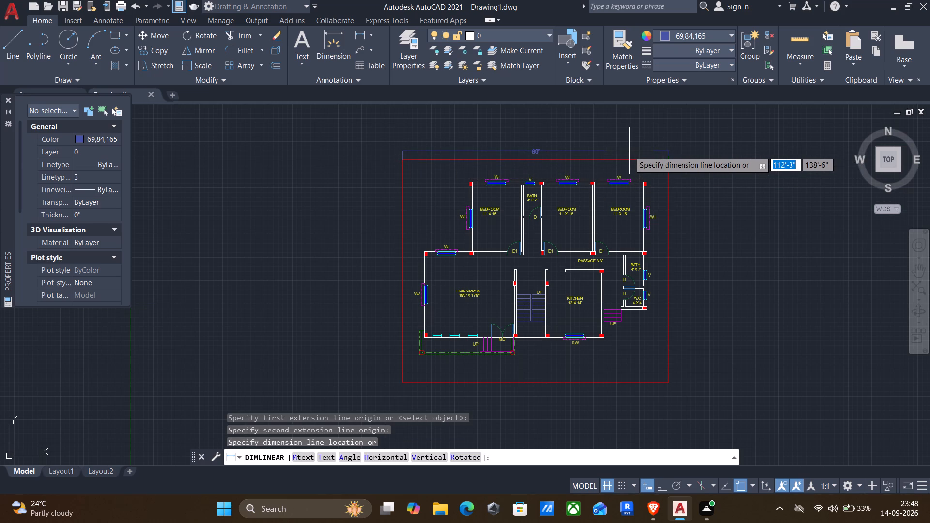
click(629, 151)
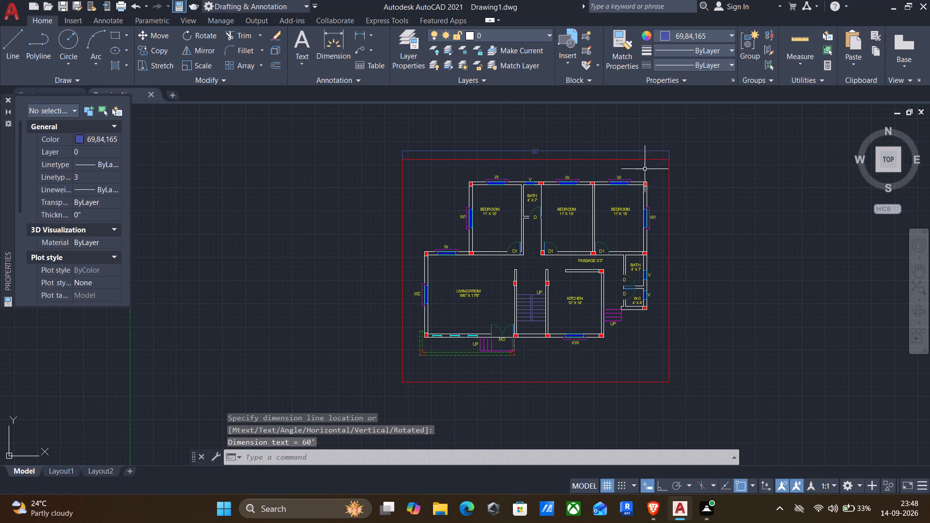
Add a vertical linear dimension along the full east edge of the red plot boundary, placed just outside it.
key(Return)
scroll(664, 167, up, 2)
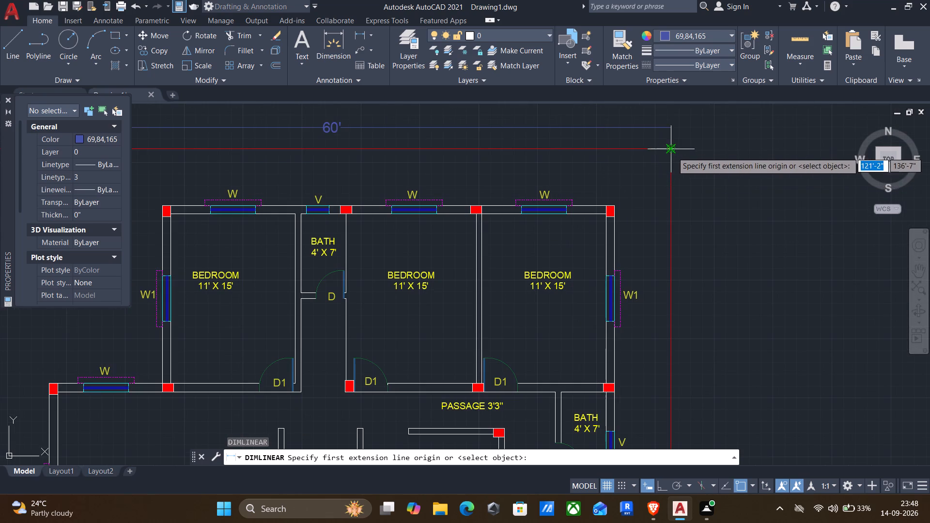
click(672, 153)
scroll(656, 271, down, 1)
middle_drag(690, 329, 681, 236)
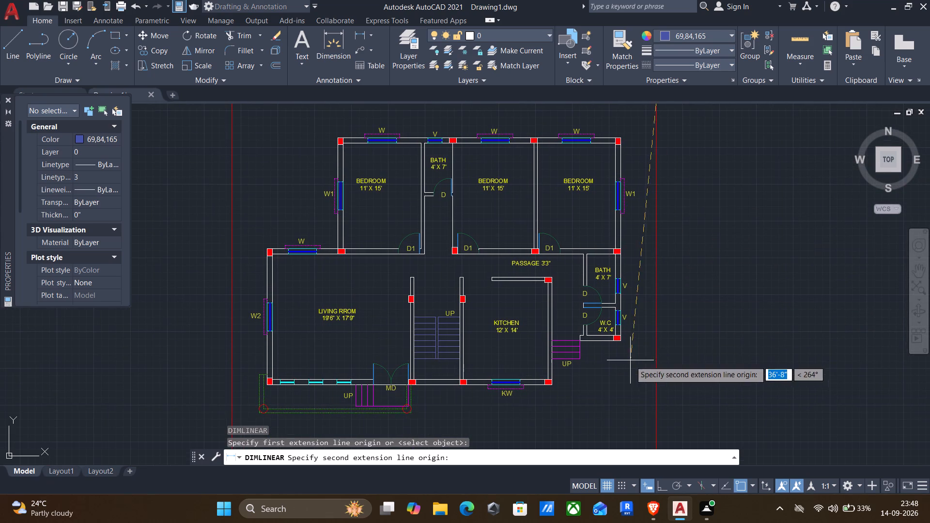
middle_drag(652, 373, 658, 307)
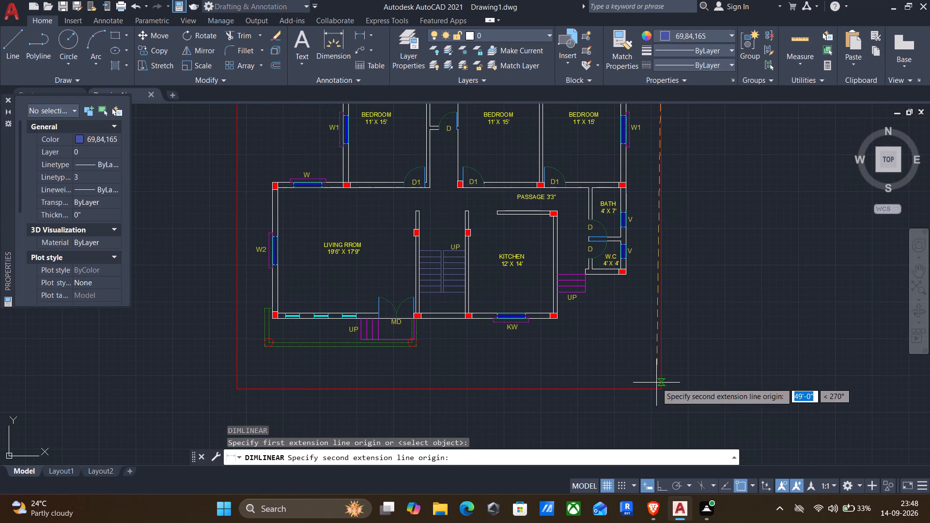
click(664, 392)
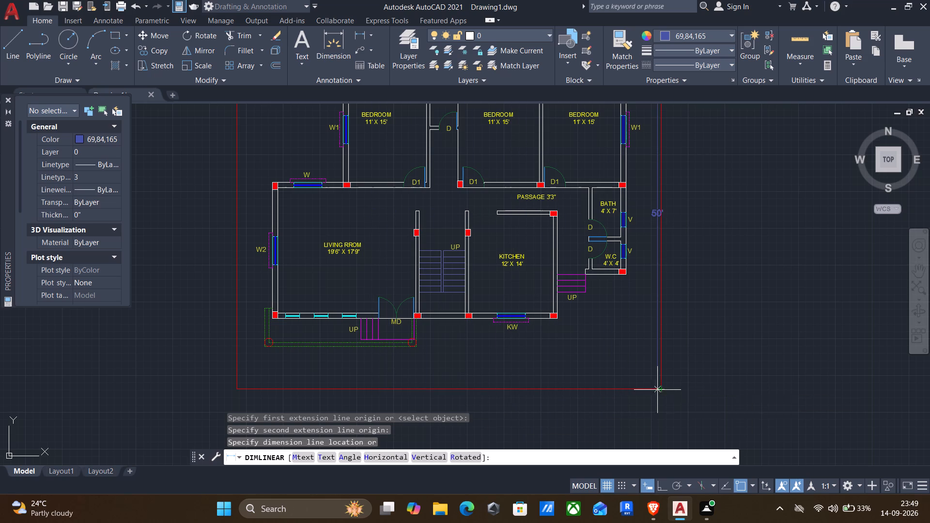
click(672, 390)
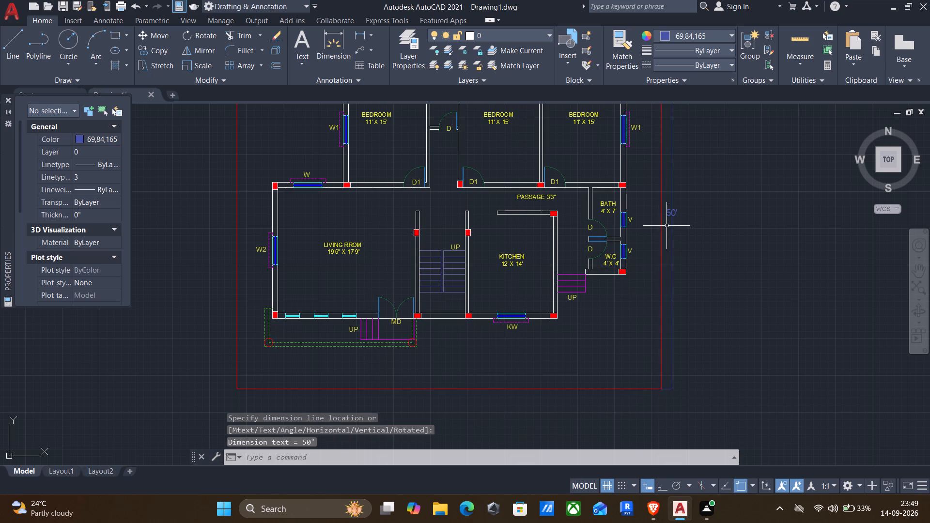
With ortho on, add a 40' linear dimension westward from the outer northeast building corner, placed above the bedrooms' north wall.
scroll(676, 223, up, 1)
scroll(680, 217, down, 1)
middle_drag(673, 306, 720, 241)
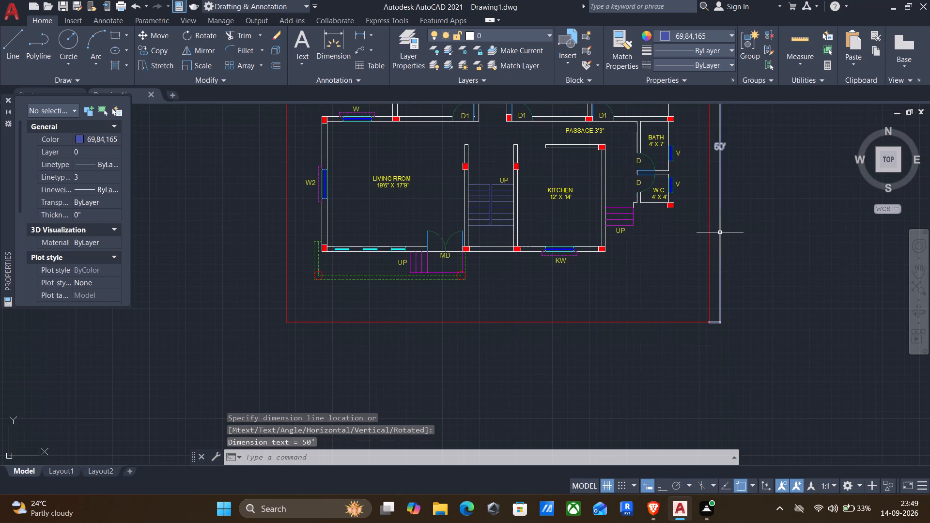
middle_drag(630, 228, 717, 407)
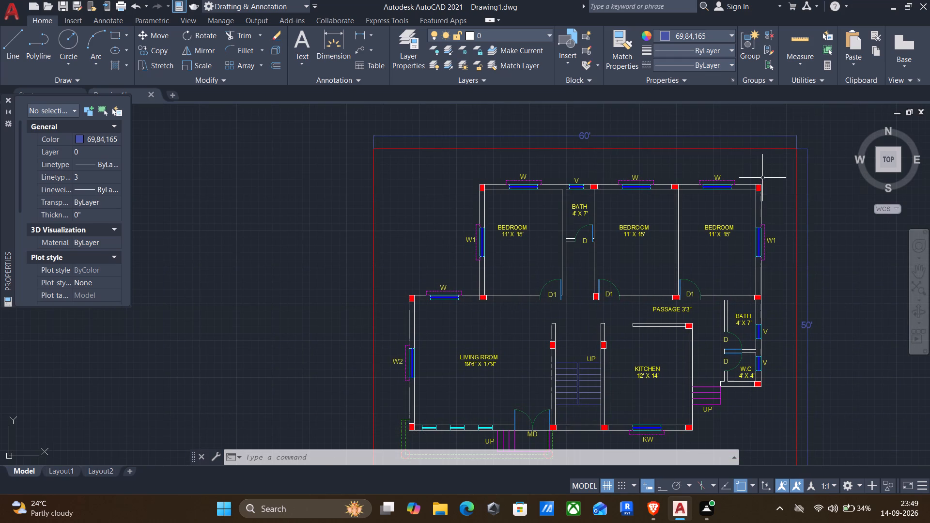
key(Return)
scroll(764, 183, up, 2)
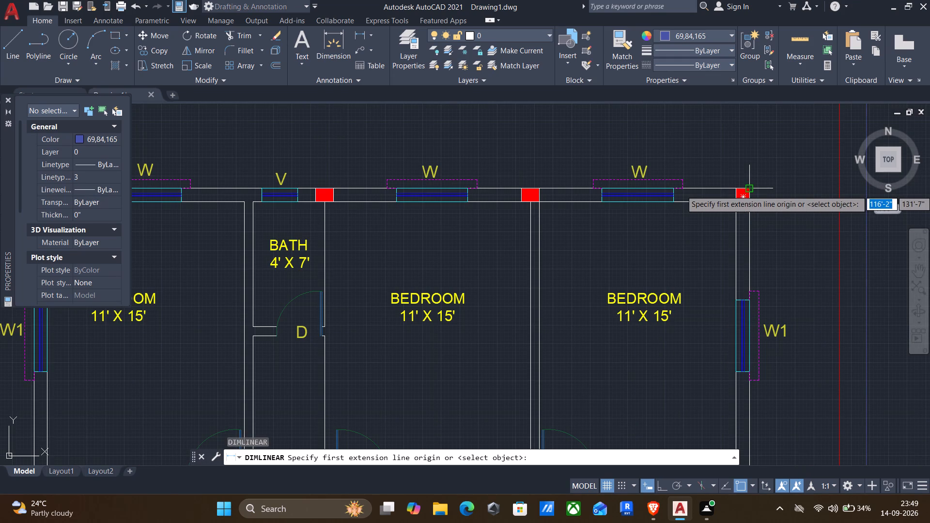
click(748, 190)
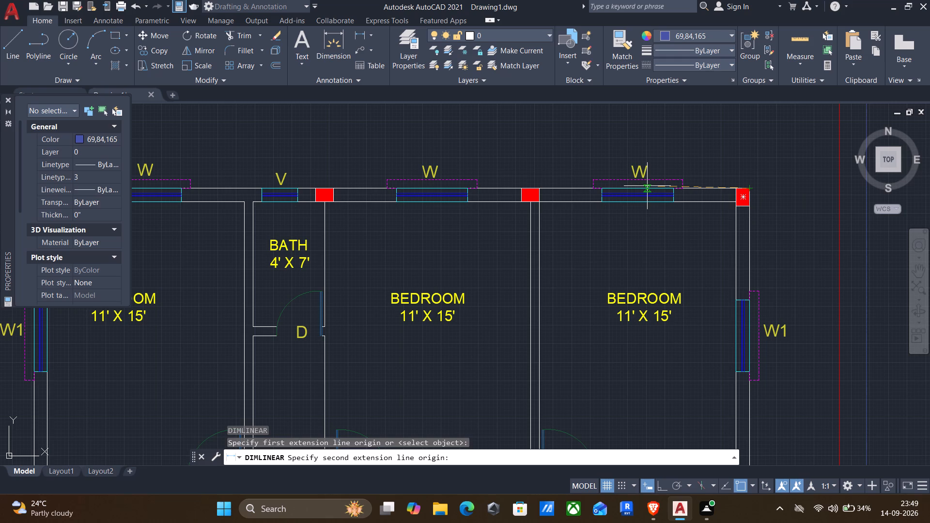
key(F8)
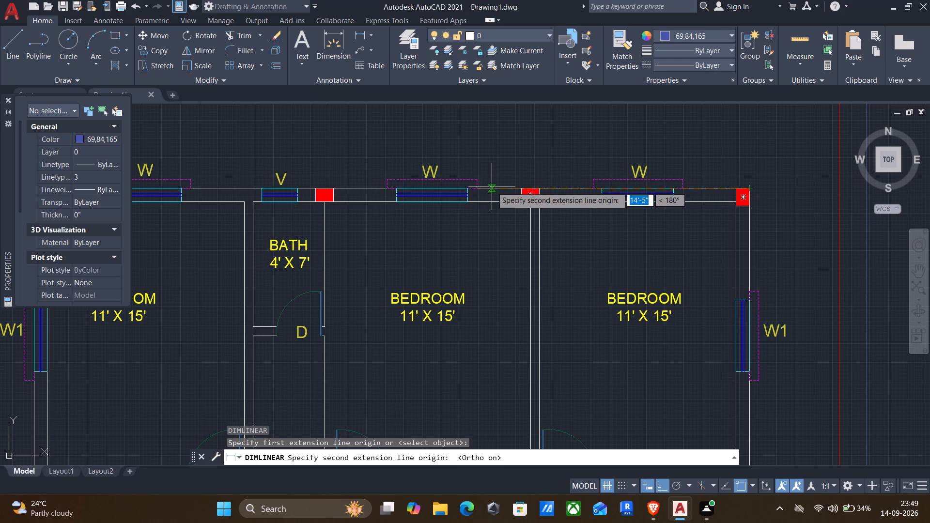
key(4)
key(0)
key(apostrophe)
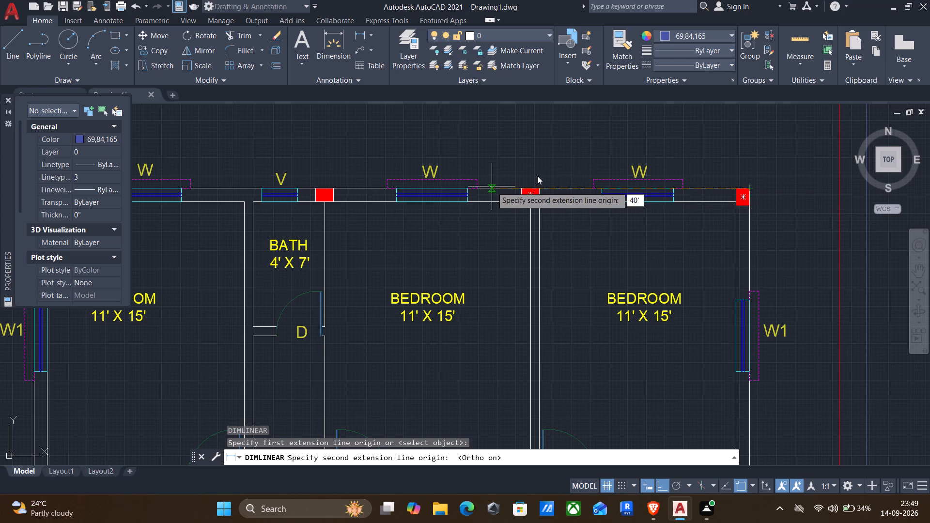
key(Return)
middle_drag(383, 180, 583, 180)
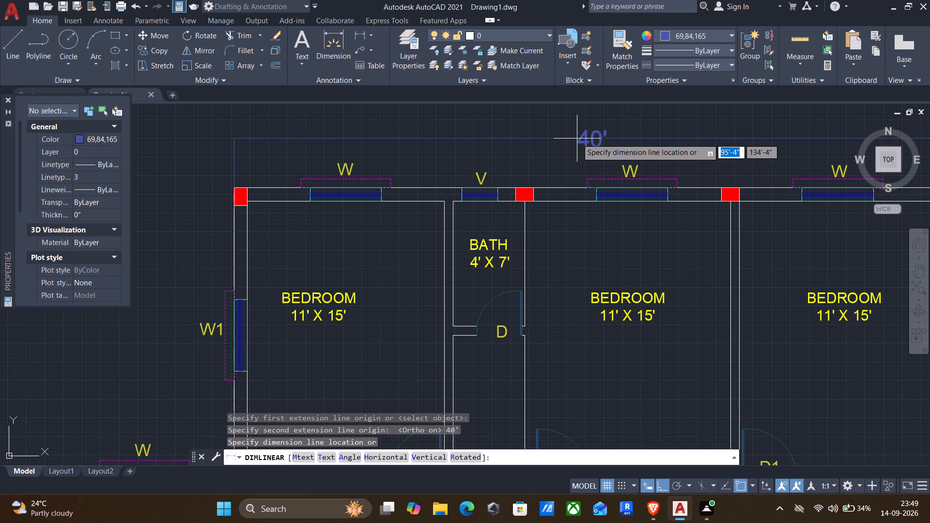
click(577, 138)
Dimension the horizontal setback from the northwest bedroom's column to the west plot boundary, placing it just below the column.
scroll(587, 168, down, 1)
middle_drag(606, 218, 458, 179)
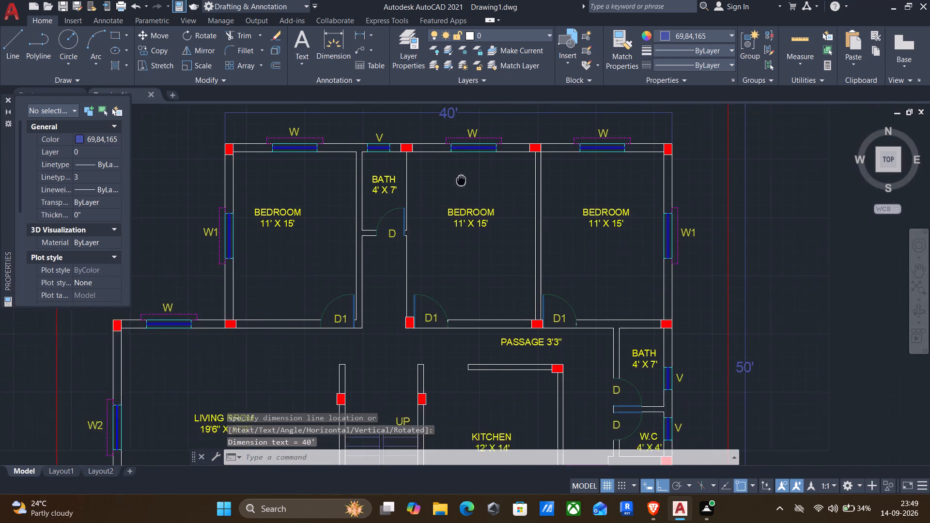
middle_drag(458, 179, 453, 177)
middle_drag(453, 177, 596, 194)
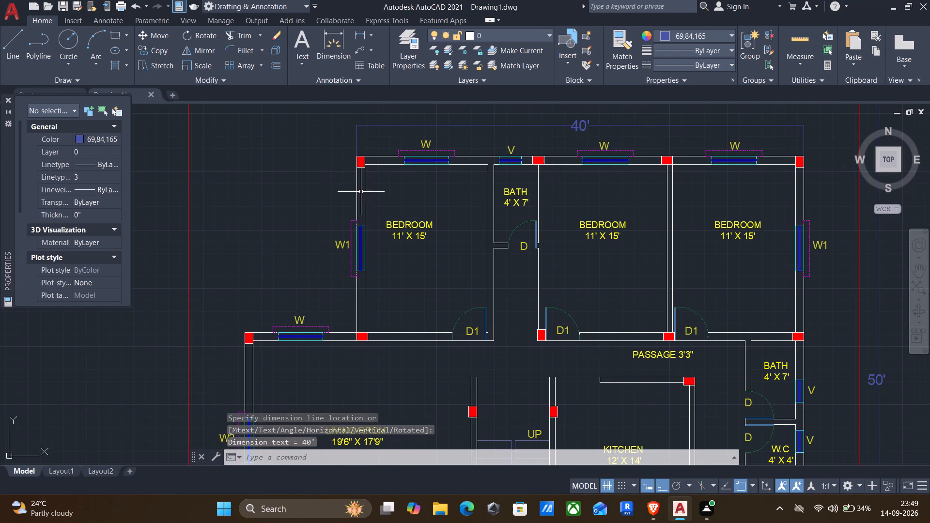
key(Return)
scroll(355, 175, up, 2)
click(355, 156)
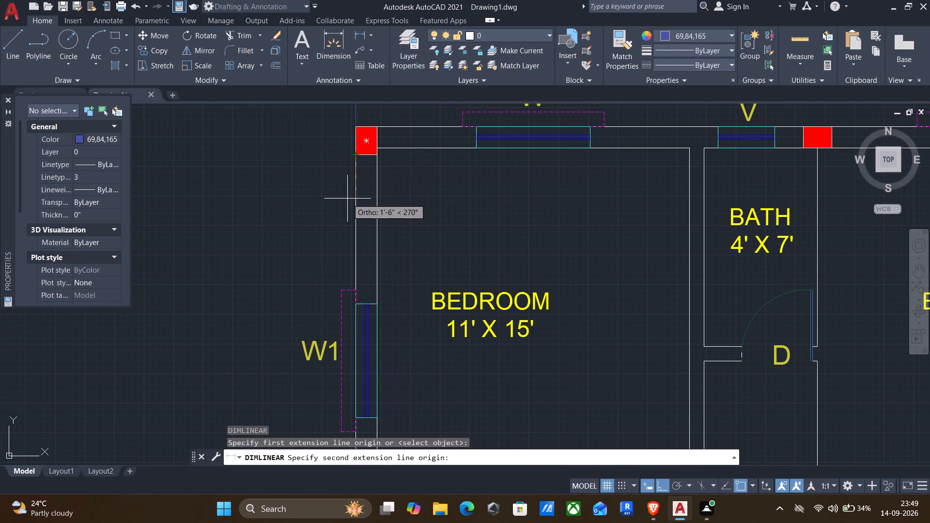
middle_drag(567, 206, 573, 206)
scroll(549, 209, down, 1)
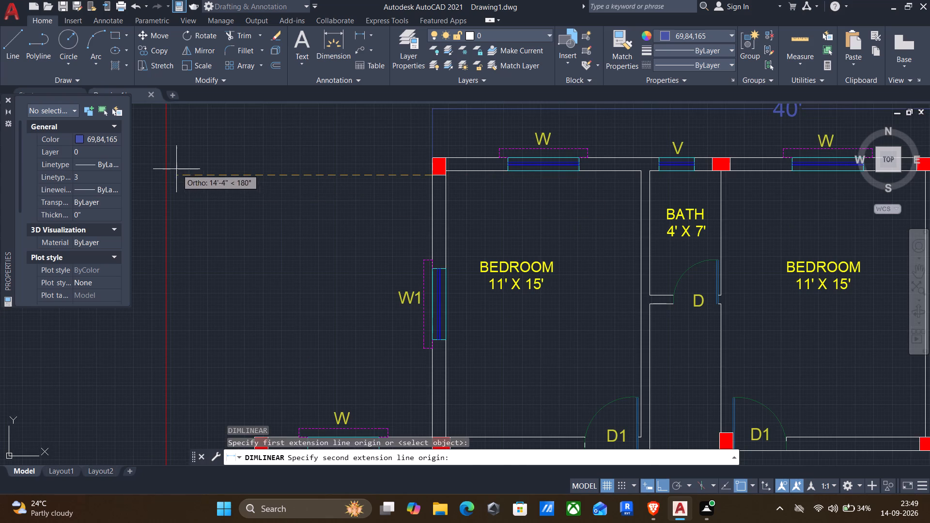
click(169, 176)
click(212, 188)
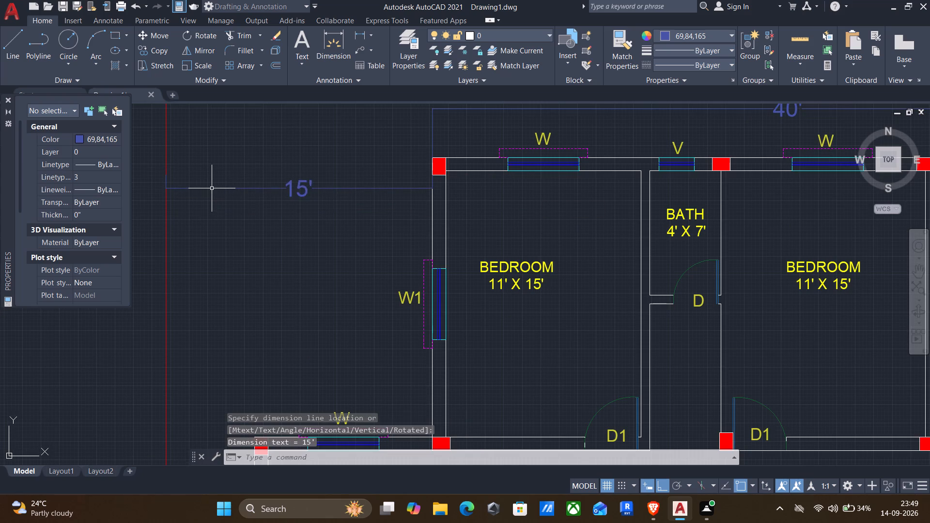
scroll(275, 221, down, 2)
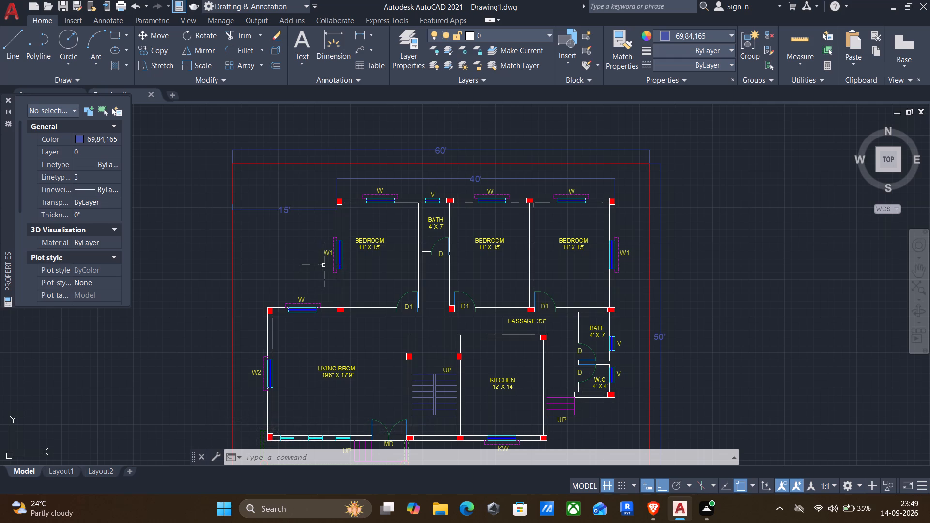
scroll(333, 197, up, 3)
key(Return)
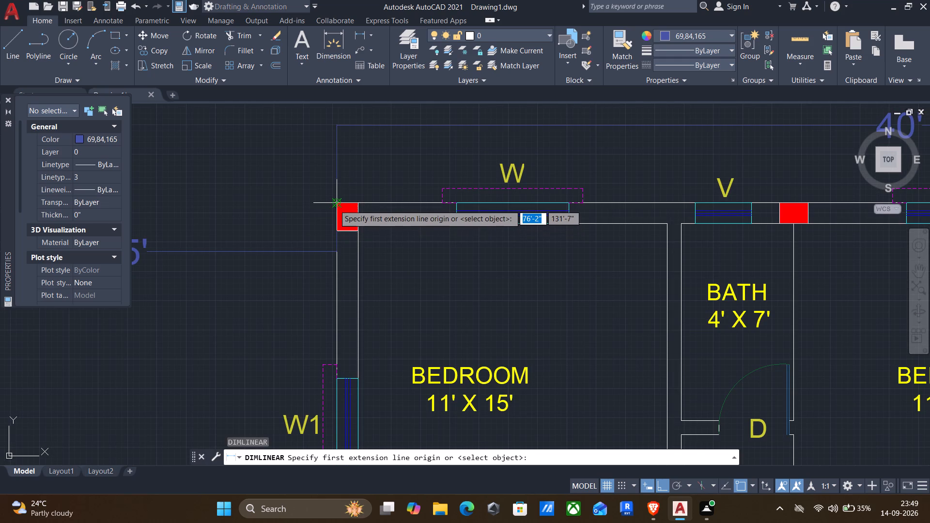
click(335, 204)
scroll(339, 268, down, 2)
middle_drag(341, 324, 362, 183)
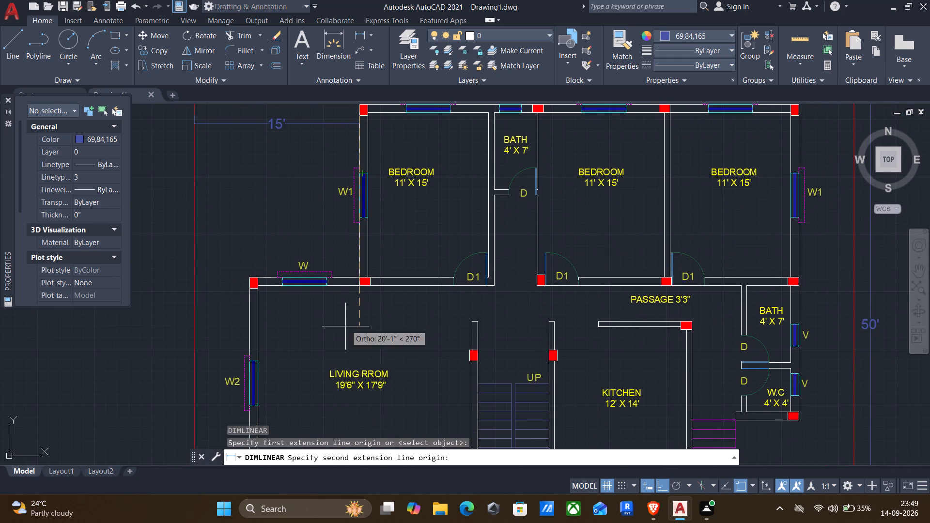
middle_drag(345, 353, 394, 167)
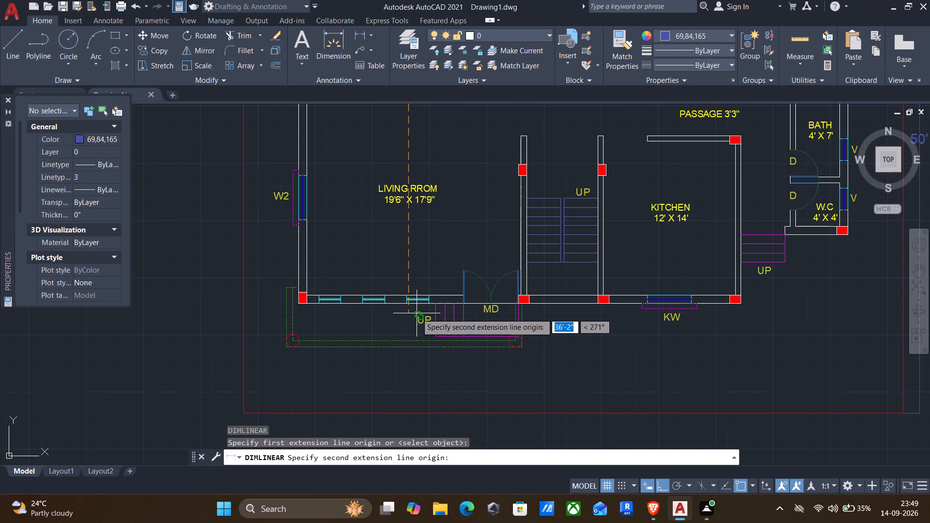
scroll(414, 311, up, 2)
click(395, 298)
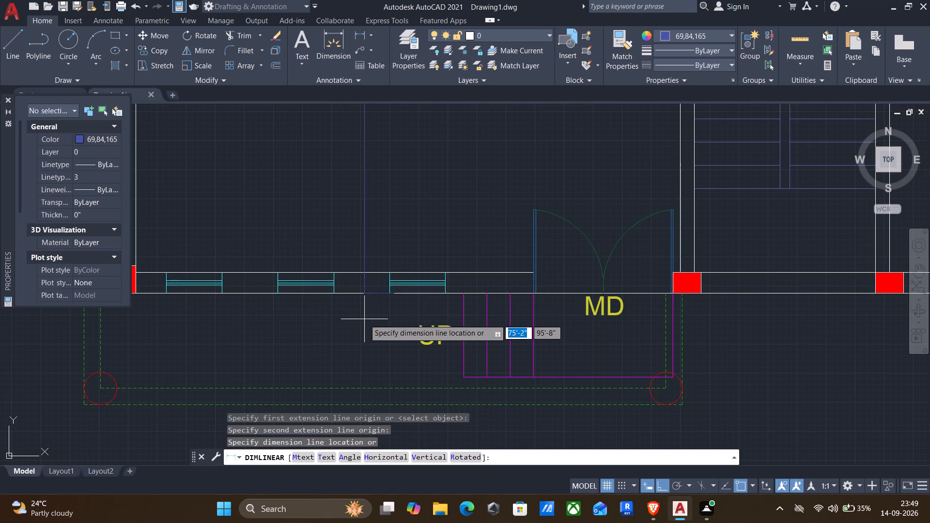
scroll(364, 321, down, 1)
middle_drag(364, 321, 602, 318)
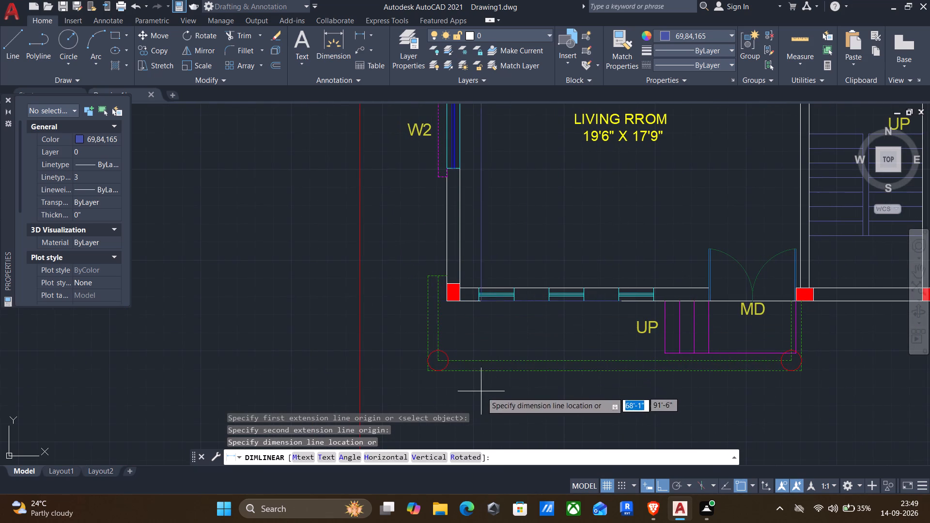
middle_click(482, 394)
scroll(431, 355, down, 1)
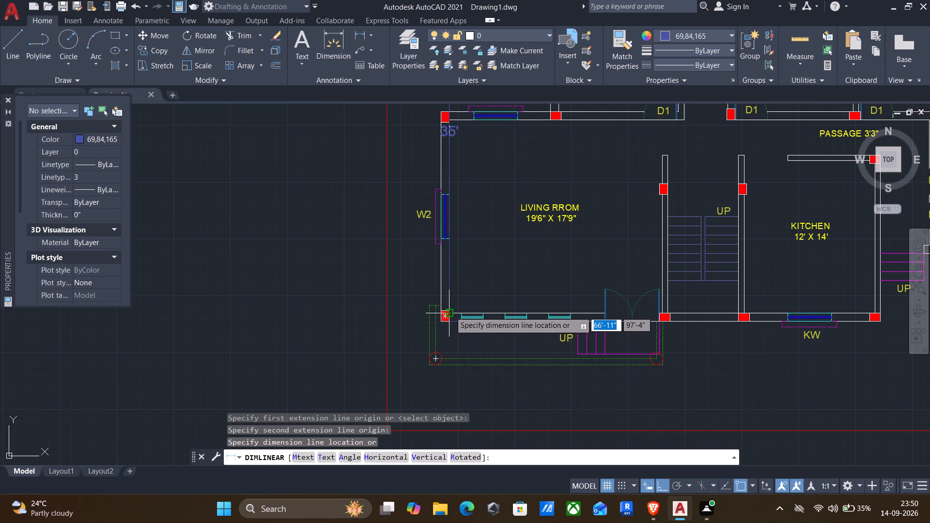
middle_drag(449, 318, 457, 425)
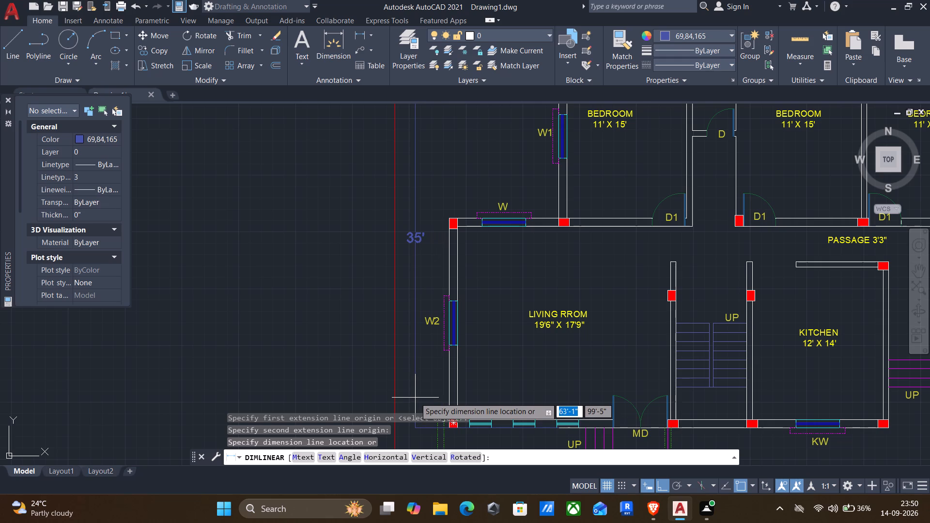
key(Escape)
Add a vertical linear dimension along the living room's full outer west wall, placed between the wall and the west plot boundary.
key(Return)
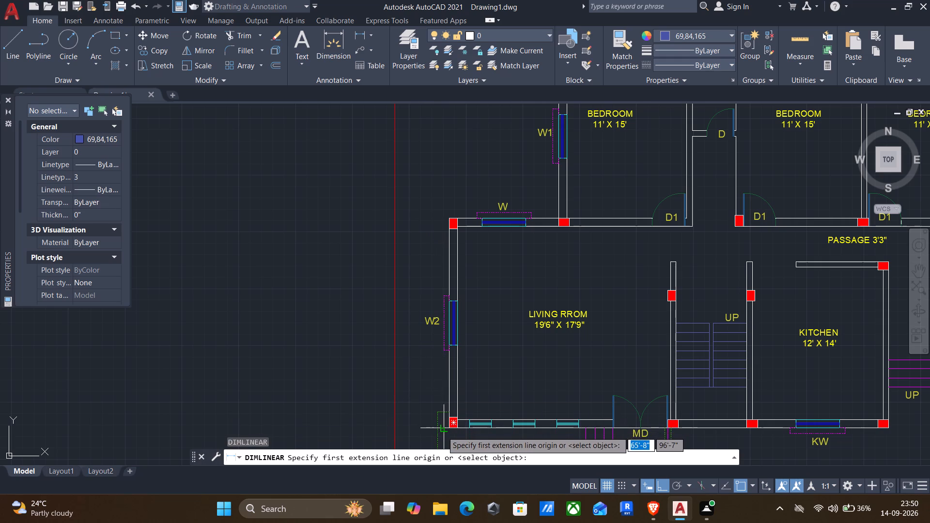
scroll(448, 436, up, 2)
click(445, 415)
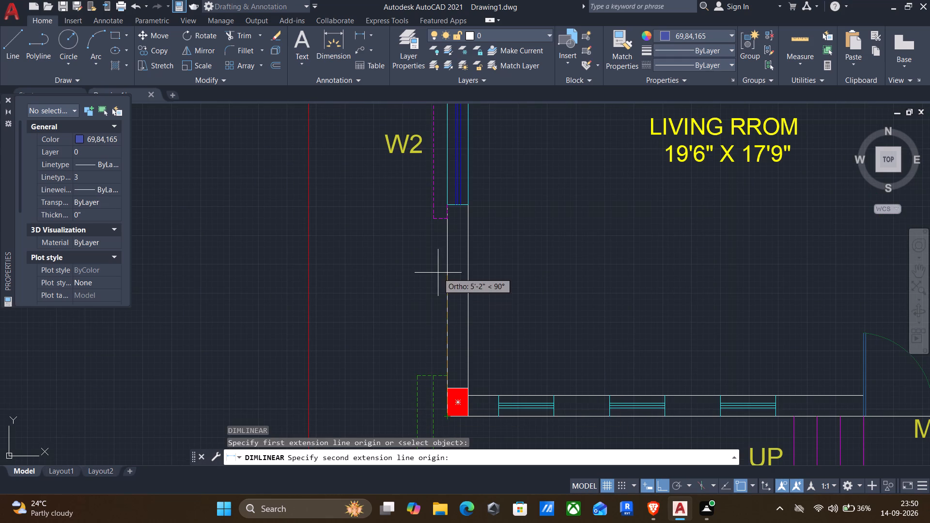
scroll(446, 351, down, 2)
scroll(448, 154, up, 2)
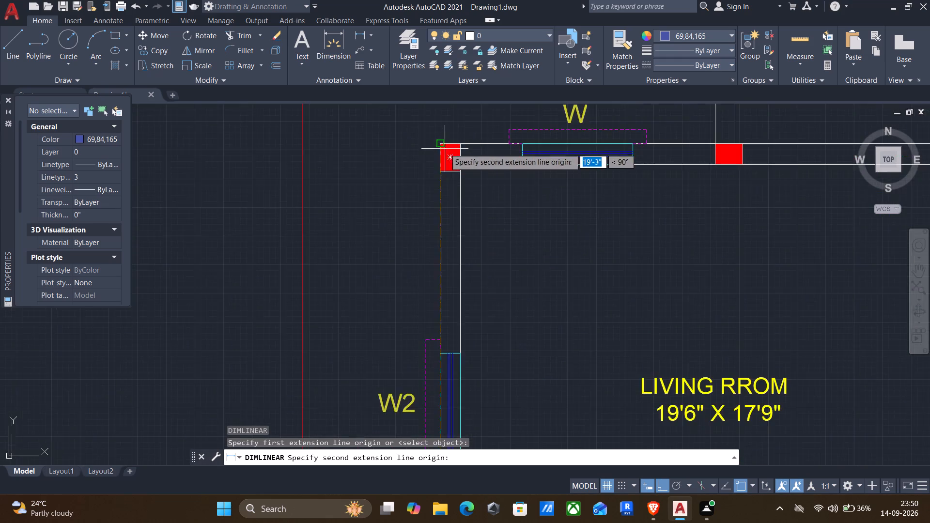
click(438, 140)
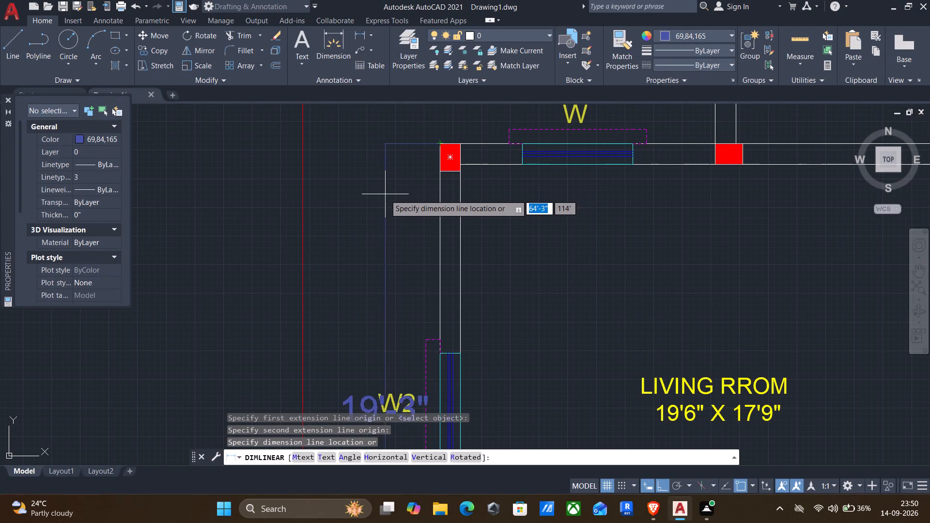
scroll(380, 203, down, 3)
scroll(379, 204, up, 2)
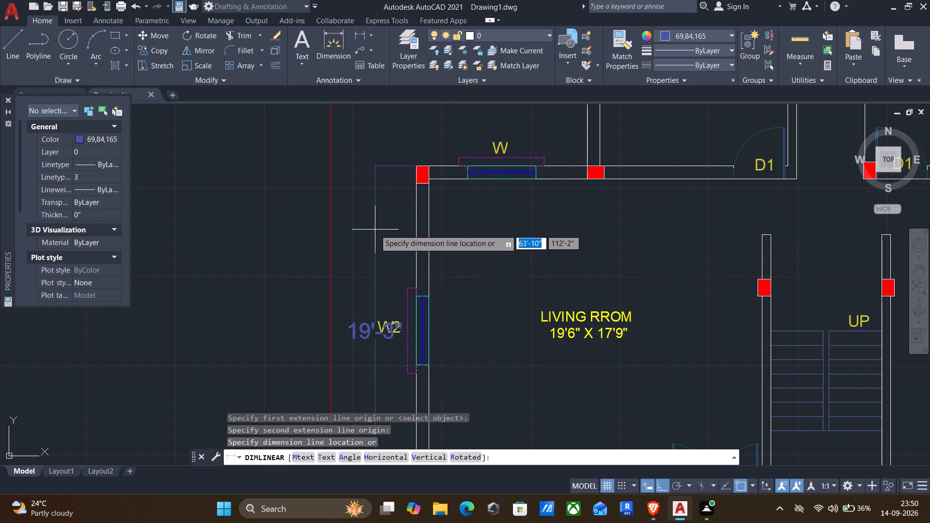
click(375, 230)
With ortho off, move the W2 window label up clear of the living room's west wall dimension text, keeping it beside the window.
scroll(377, 329, up, 3)
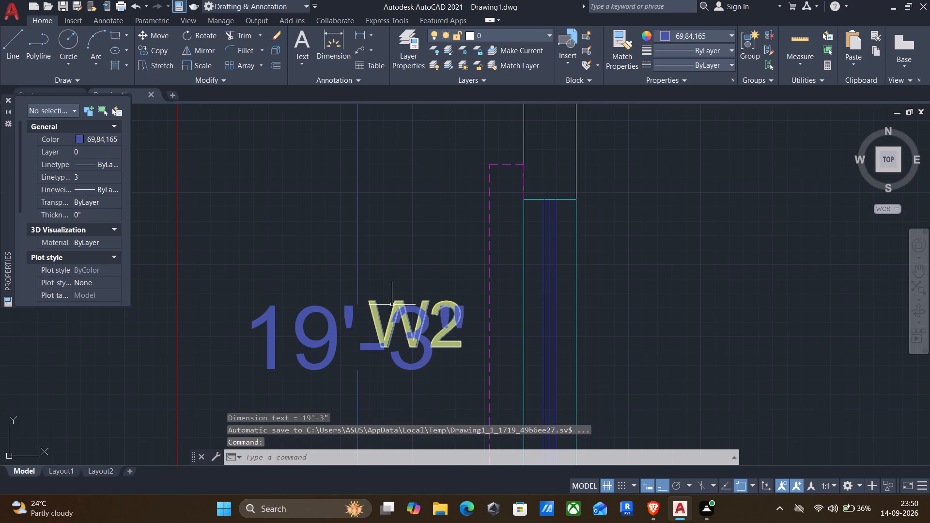
scroll(415, 351, up, 2)
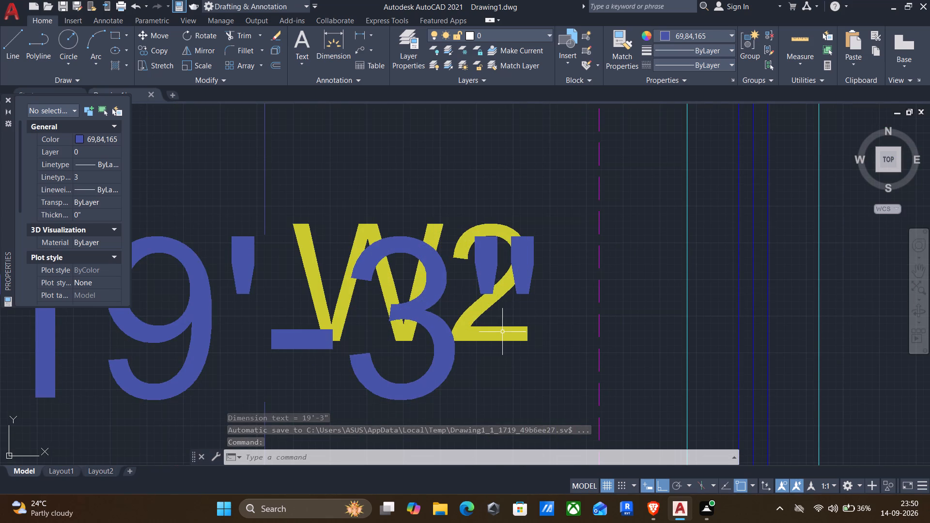
scroll(505, 342, up, 2)
click(510, 330)
scroll(510, 330, down, 1)
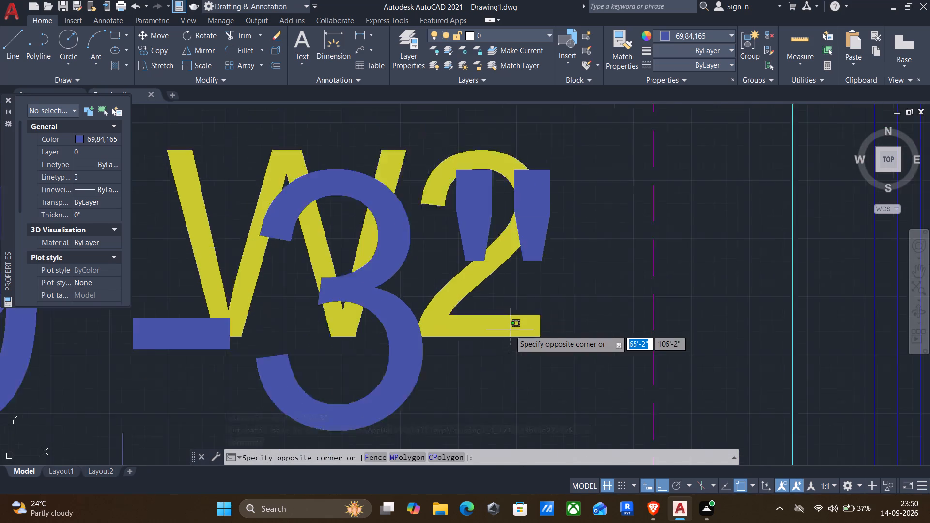
scroll(510, 330, down, 1)
click(498, 352)
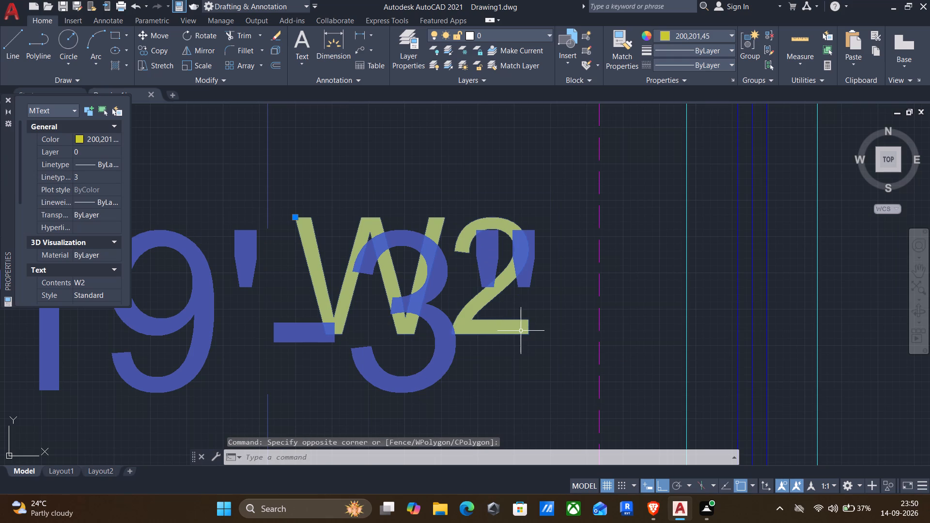
scroll(518, 355, down, 3)
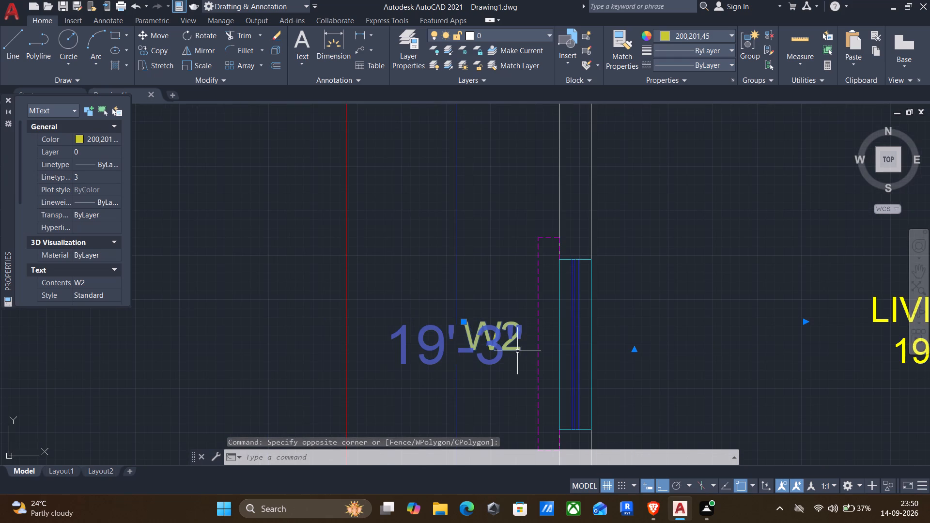
key(m)
key(Return)
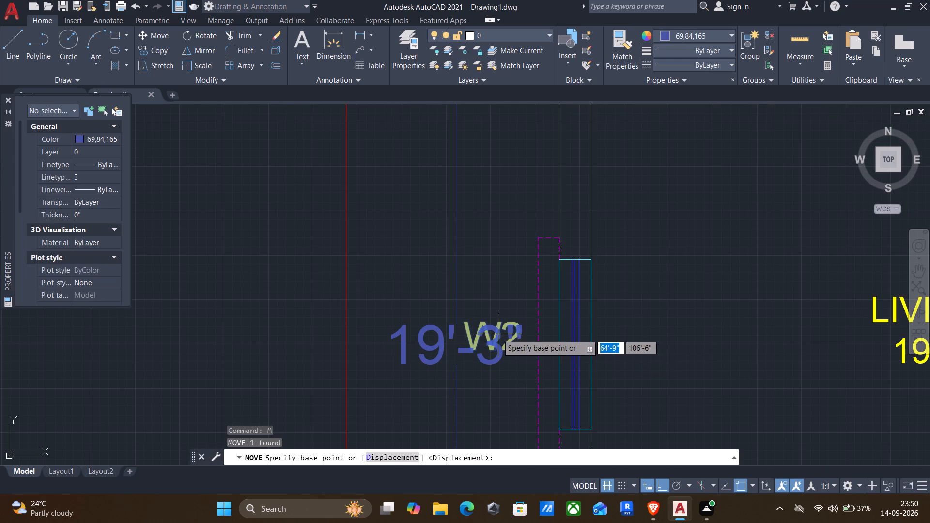
click(517, 350)
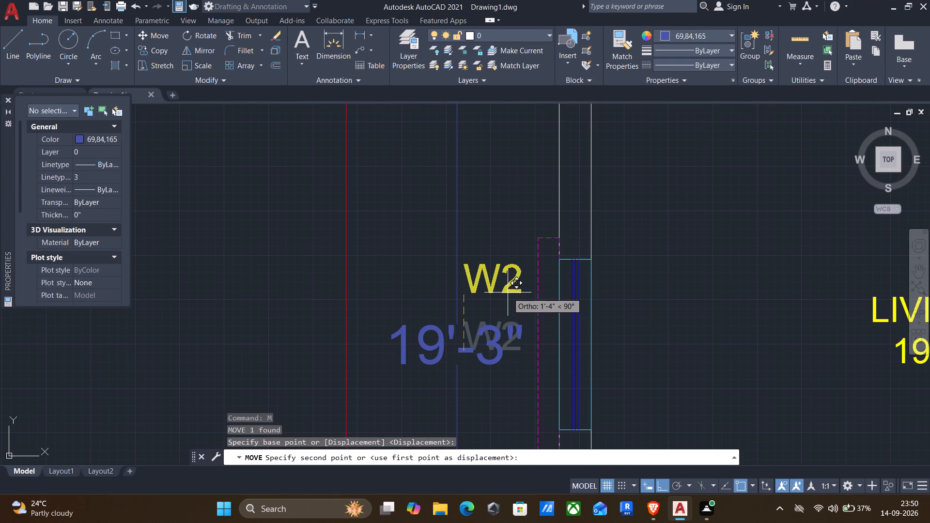
key(F8)
scroll(493, 300, up, 2)
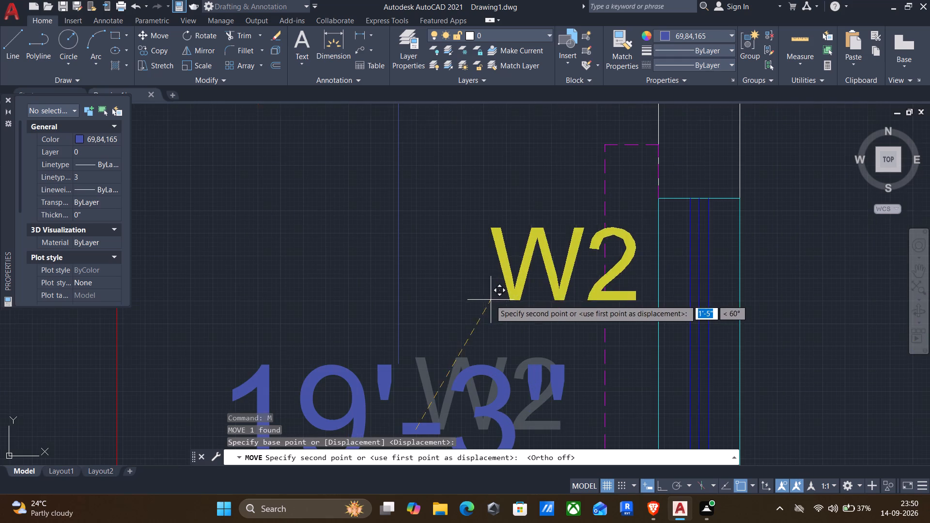
click(449, 279)
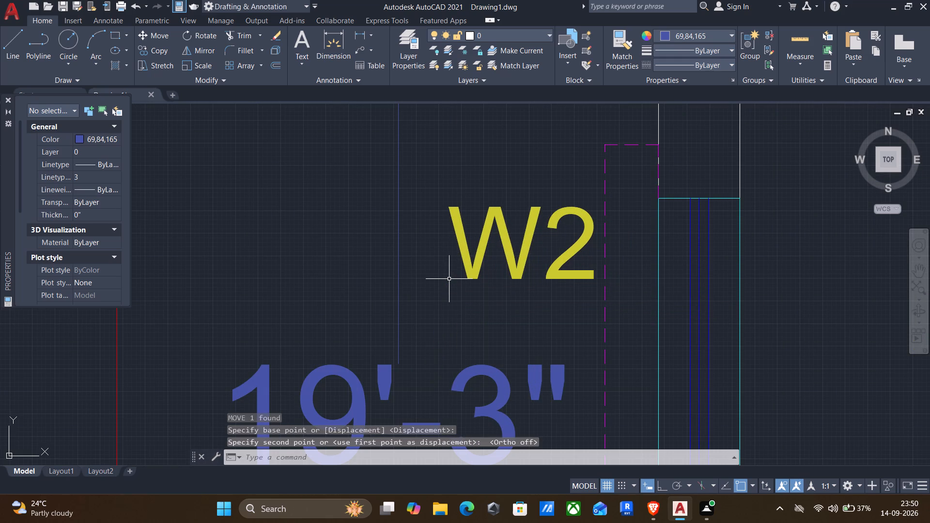
With ortho on, add a 15'9" linear dimension northward from the living room's outer northwest corner, aligned with the west wall dimension below.
scroll(447, 282, down, 2)
scroll(388, 318, down, 1)
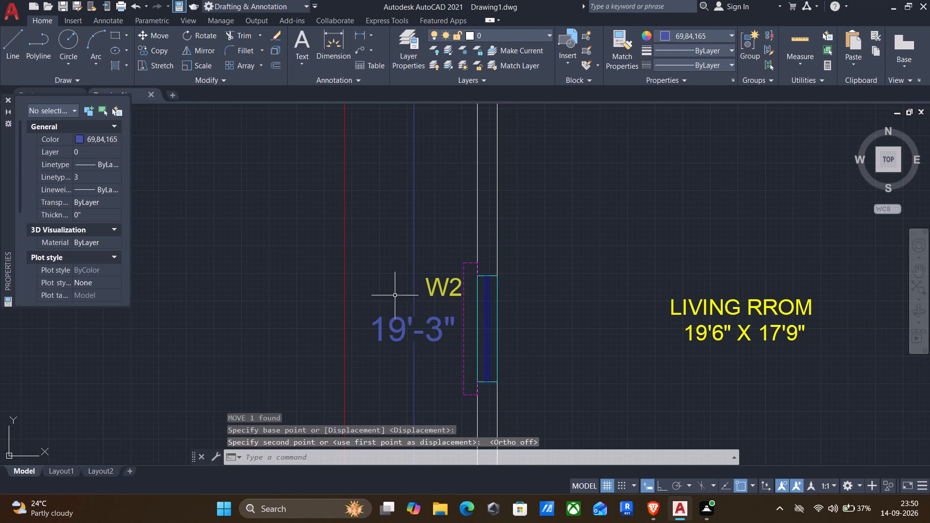
key(Up)
key(Up)
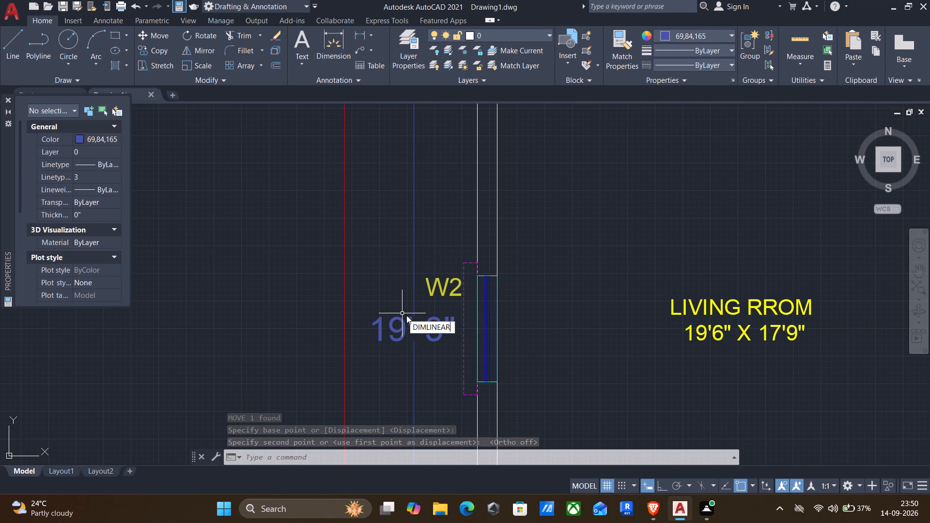
key(Return)
middle_drag(441, 247, 447, 522)
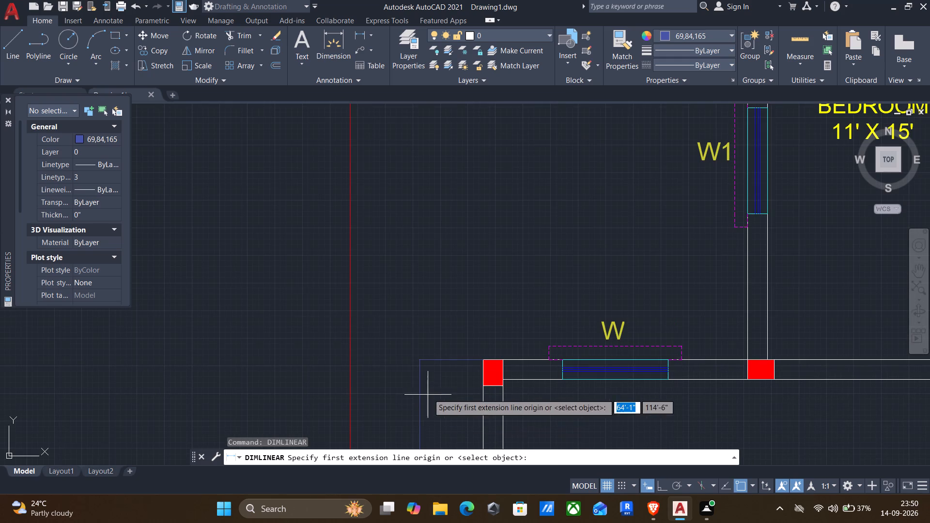
click(484, 361)
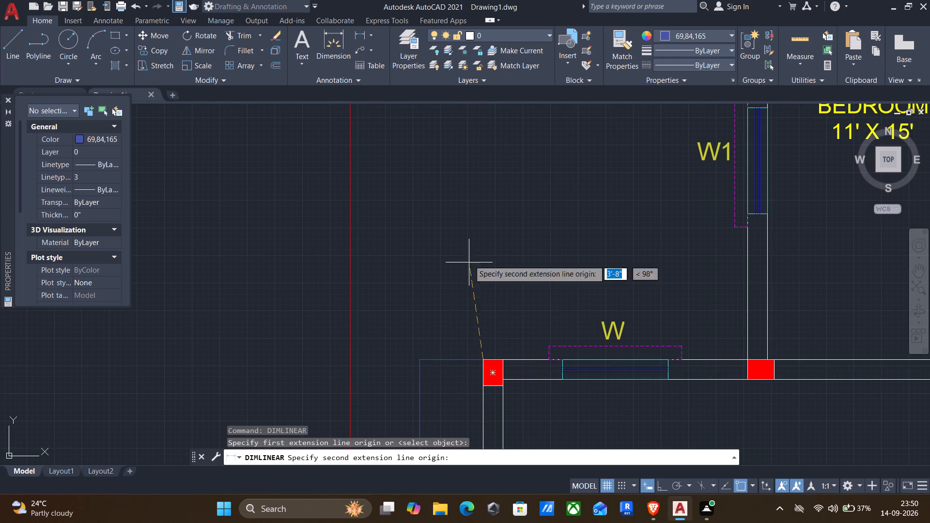
key(F8)
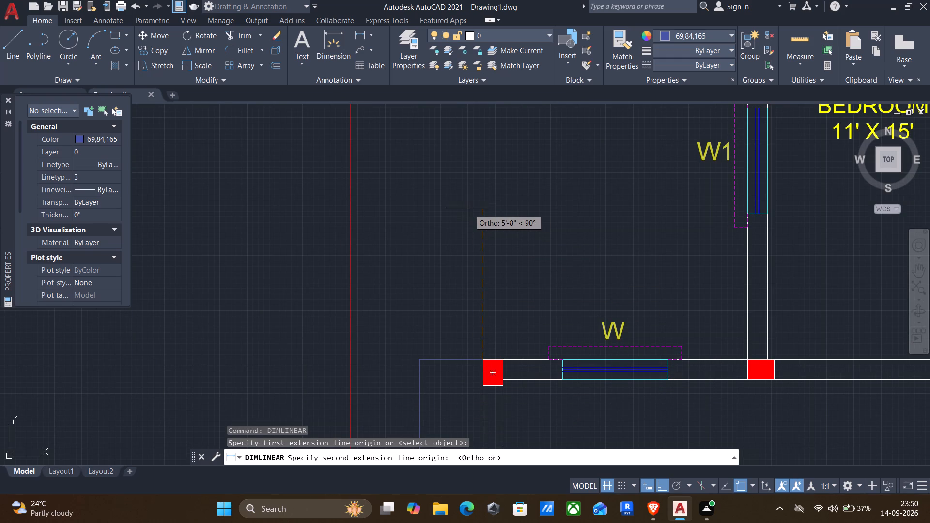
text(15'9")
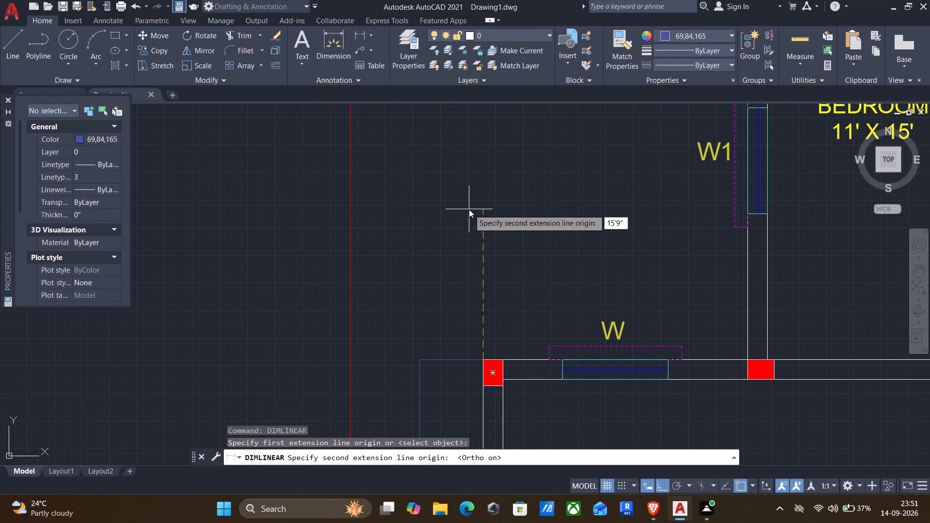
key(Return)
scroll(487, 217, down, 2)
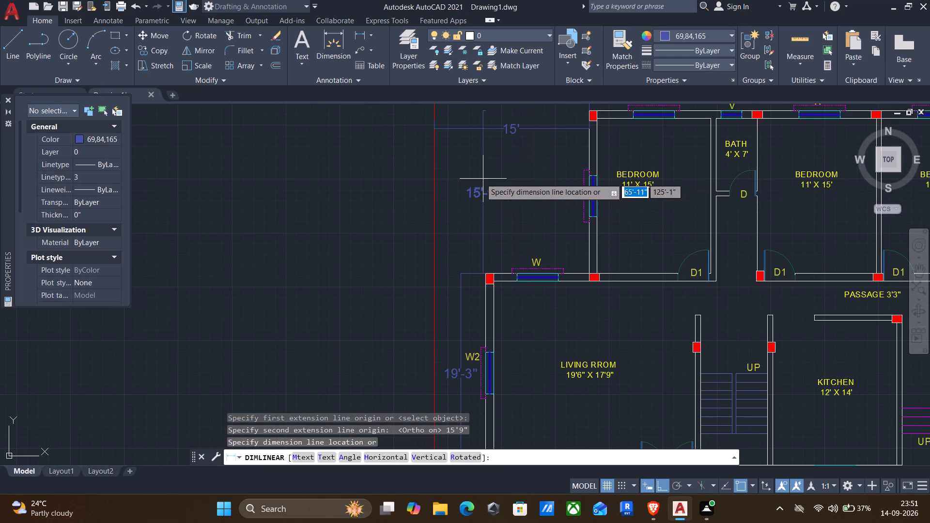
click(458, 272)
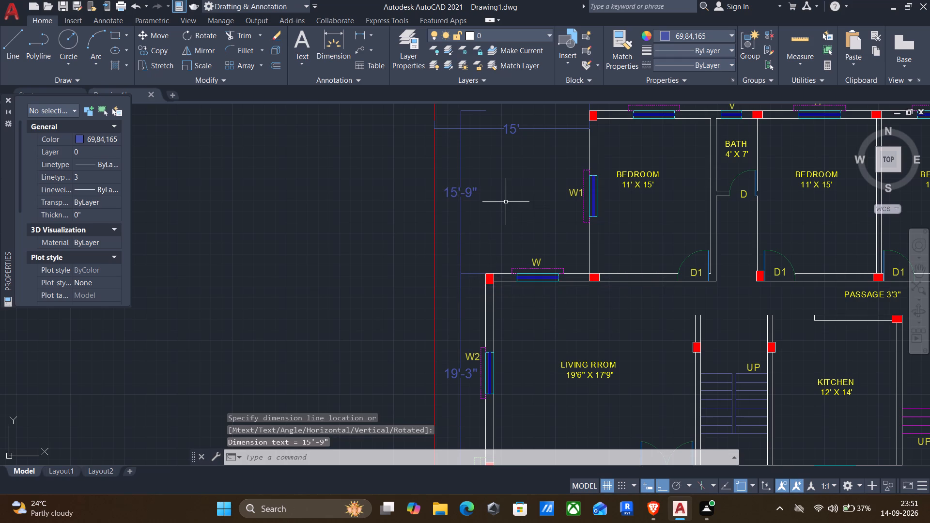
Dimension the vertical setback from the northwest bedroom's outer column corner to the north plot boundary, placing it just west of the column.
middle_drag(504, 203, 488, 224)
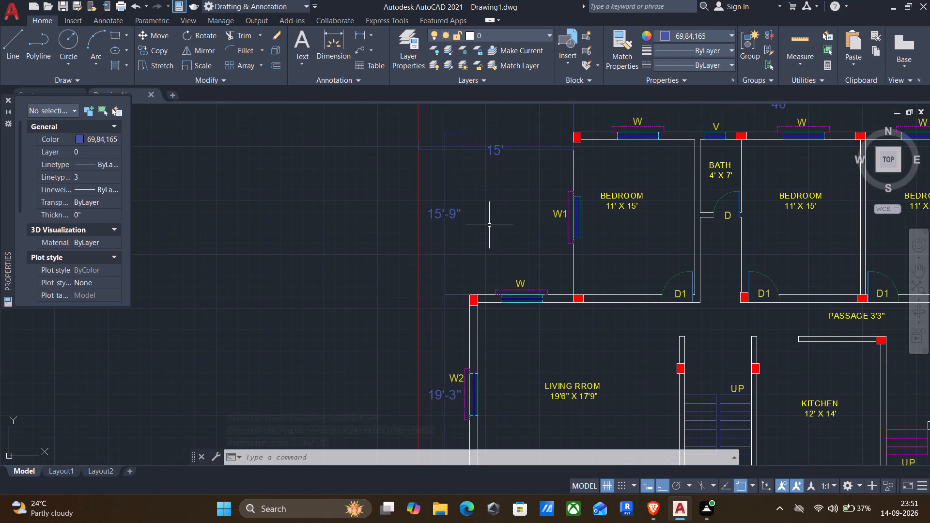
middle_drag(557, 185, 571, 381)
scroll(603, 334, up, 2)
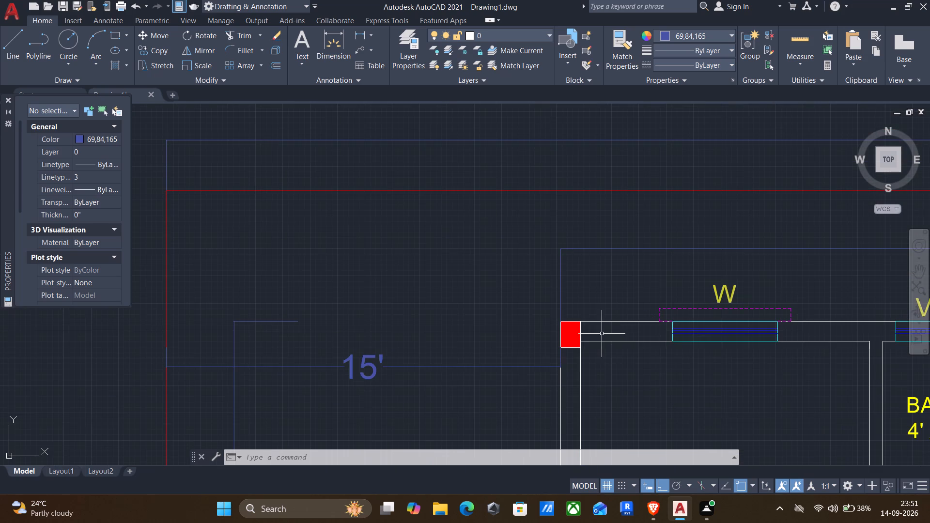
key(Return)
click(558, 321)
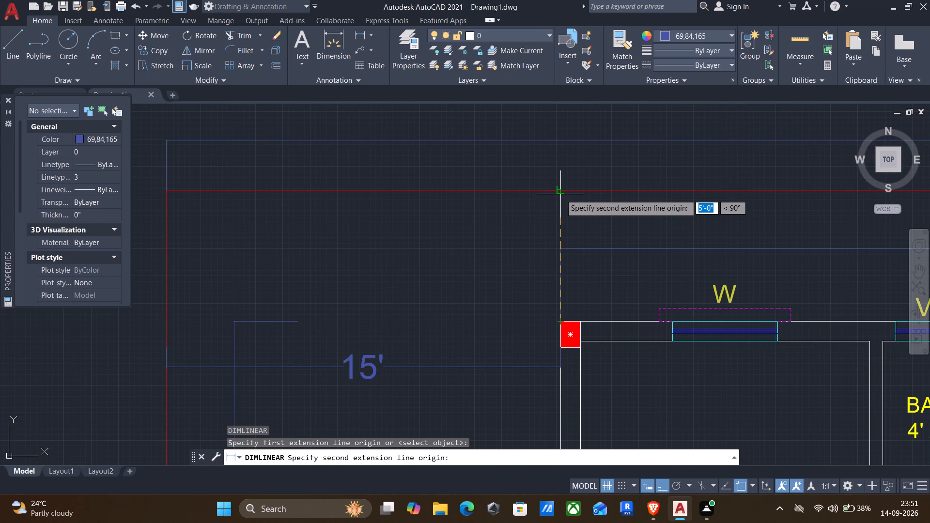
click(560, 190)
click(529, 214)
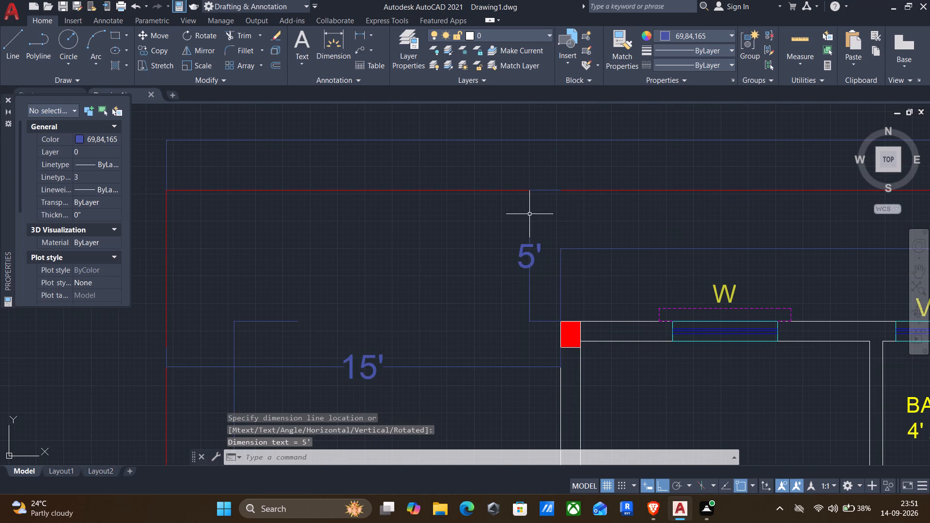
Dimension the horizontal setback from the northeast bedroom's outer column corner to the east plot boundary, placing it just below the column.
scroll(537, 294, down, 1)
middle_drag(574, 323, 569, 225)
scroll(552, 224, down, 3)
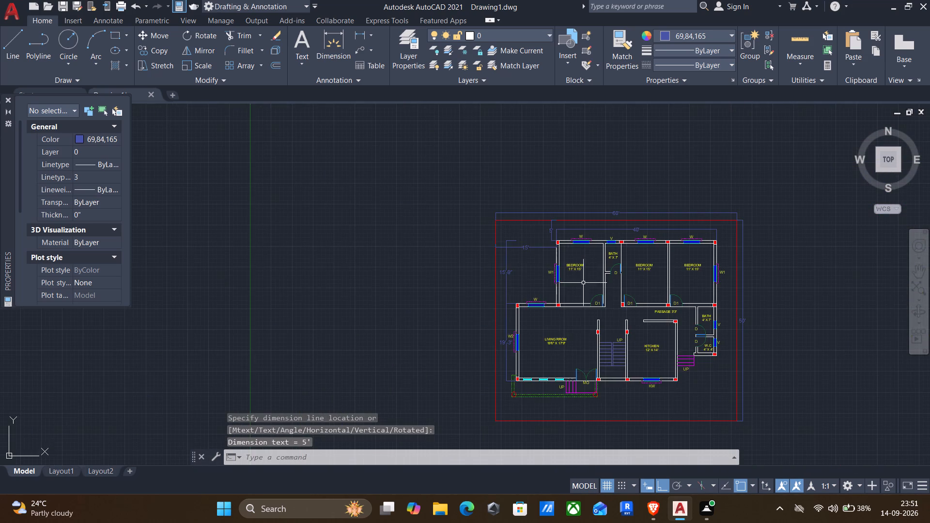
middle_drag(583, 283, 277, 287)
scroll(389, 257, up, 3)
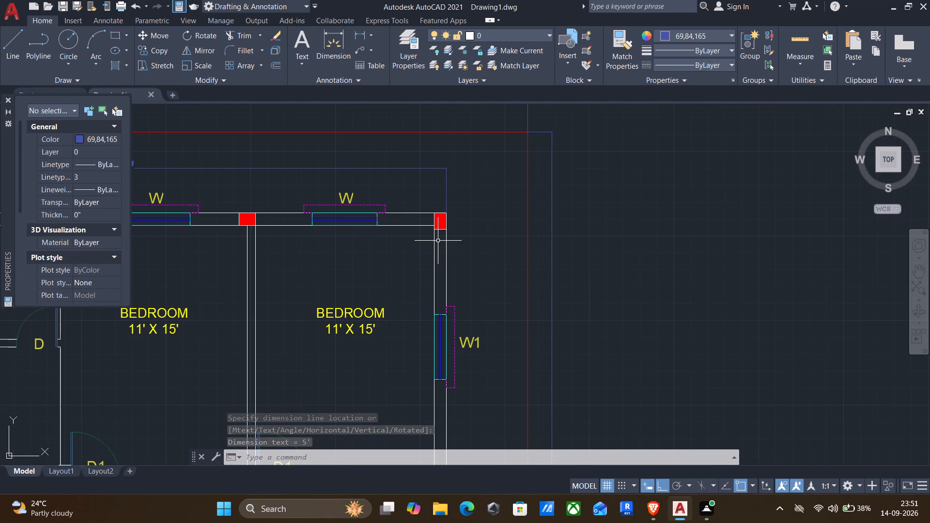
scroll(438, 241, up, 2)
key(Return)
click(451, 173)
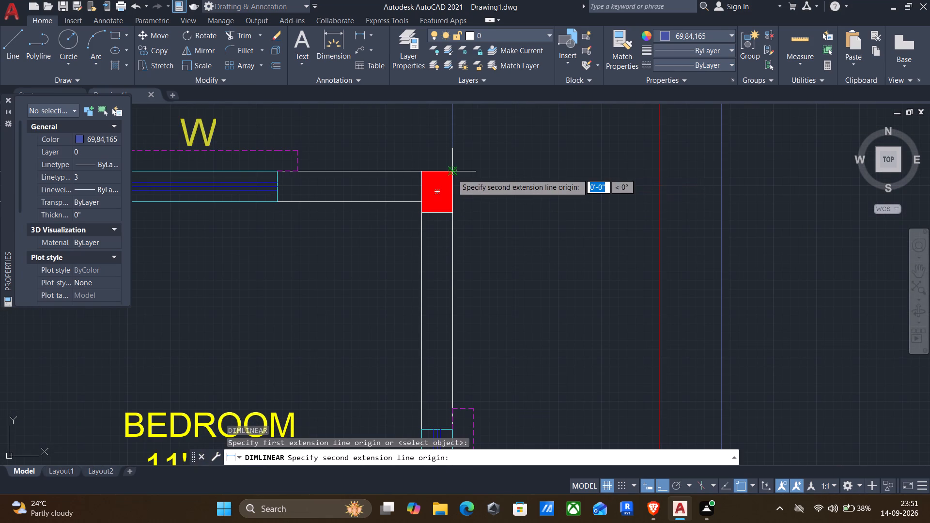
click(657, 169)
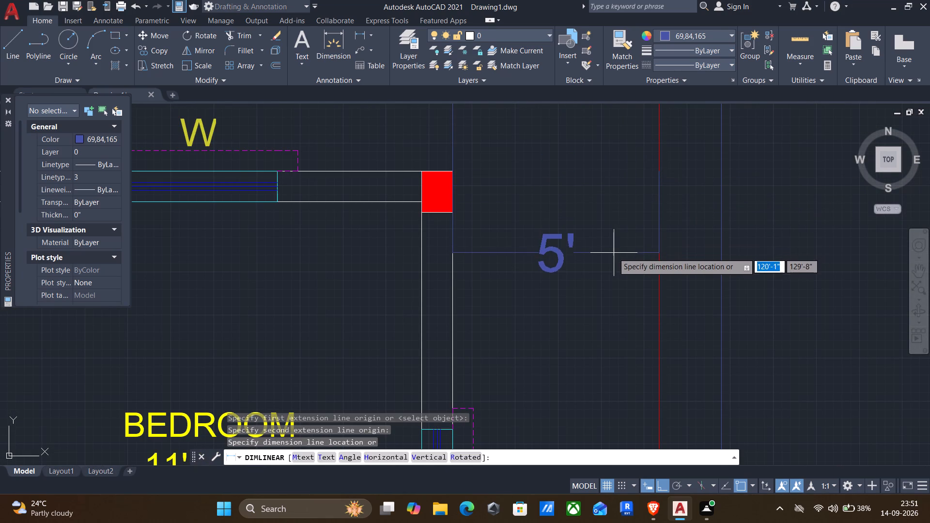
click(606, 237)
Add a 35' linear dimension southward from the northeast bedroom's outer column corner, placing it just inside the east plot boundary.
scroll(592, 282, down, 1)
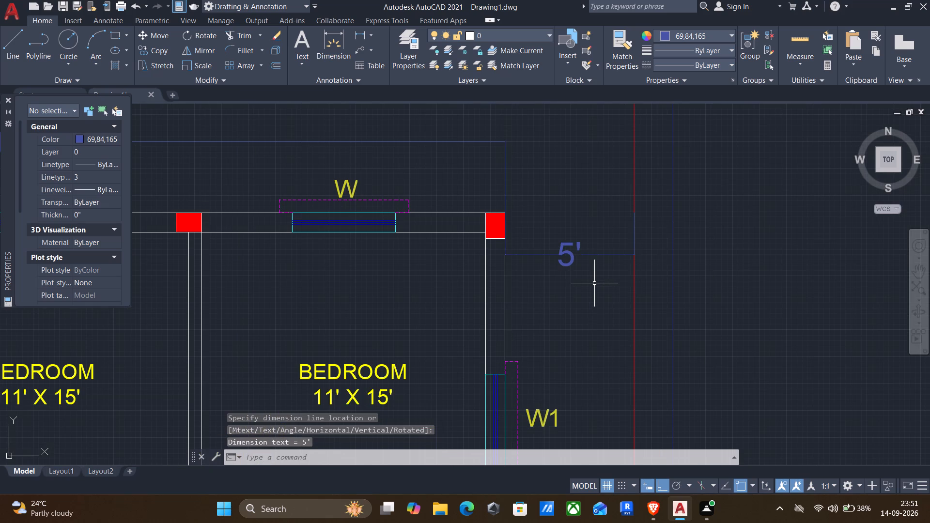
scroll(593, 289, down, 1)
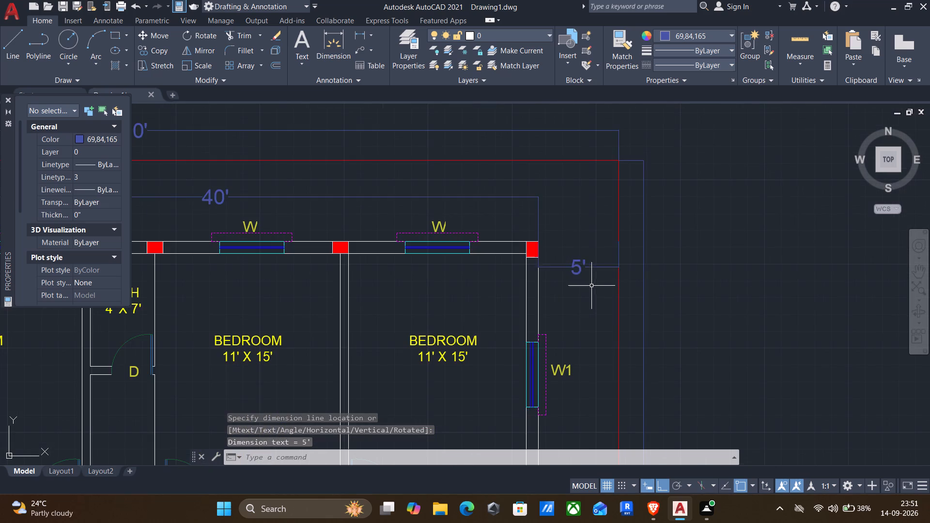
scroll(540, 249, up, 2)
key(Return)
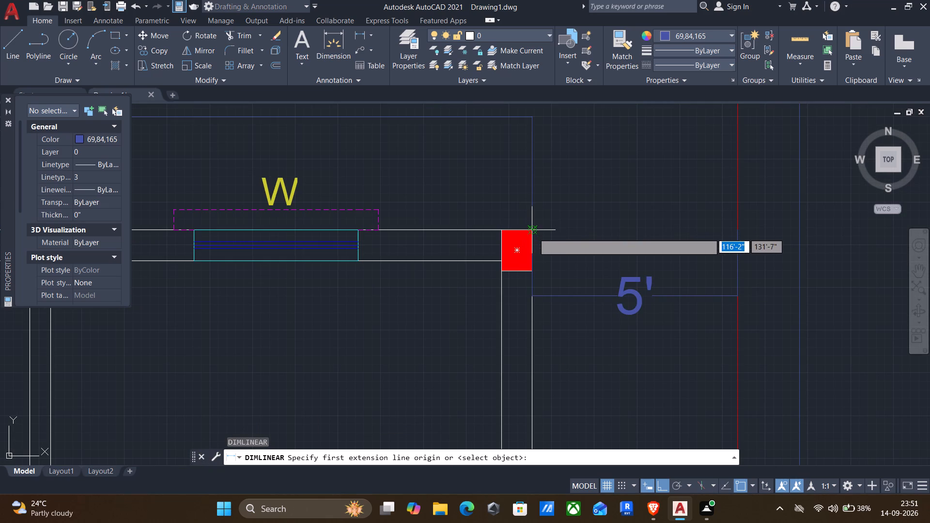
click(533, 229)
text(35')
key(Return)
scroll(566, 366, down, 2)
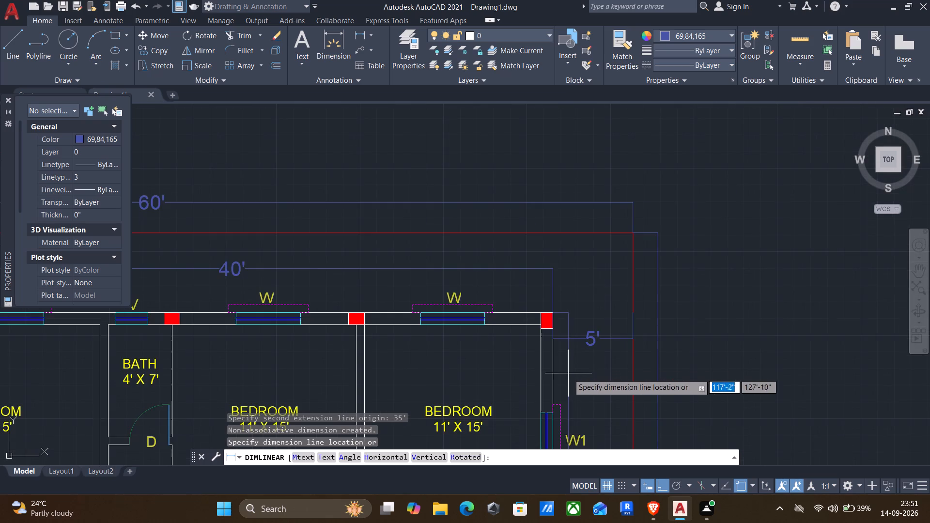
middle_drag(568, 373, 586, 225)
scroll(617, 292, down, 1)
middle_drag(625, 345, 640, 260)
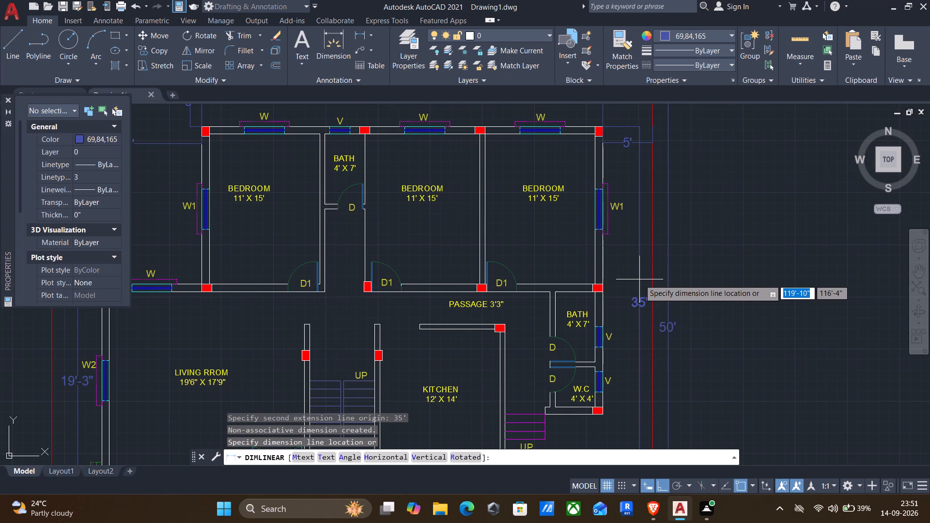
click(639, 279)
Dimension the vertical setback from the W.C.'s outer southeast column corner to the south plot boundary, placing it slightly east of the column.
scroll(651, 317, down, 1)
middle_drag(651, 318, 689, 199)
middle_drag(644, 284, 651, 253)
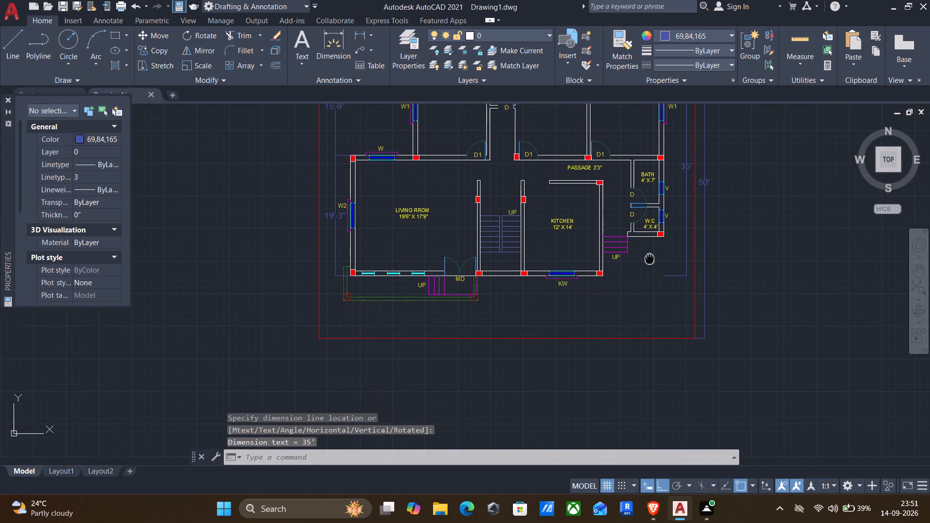
middle_drag(651, 253, 650, 247)
scroll(623, 268, up, 2)
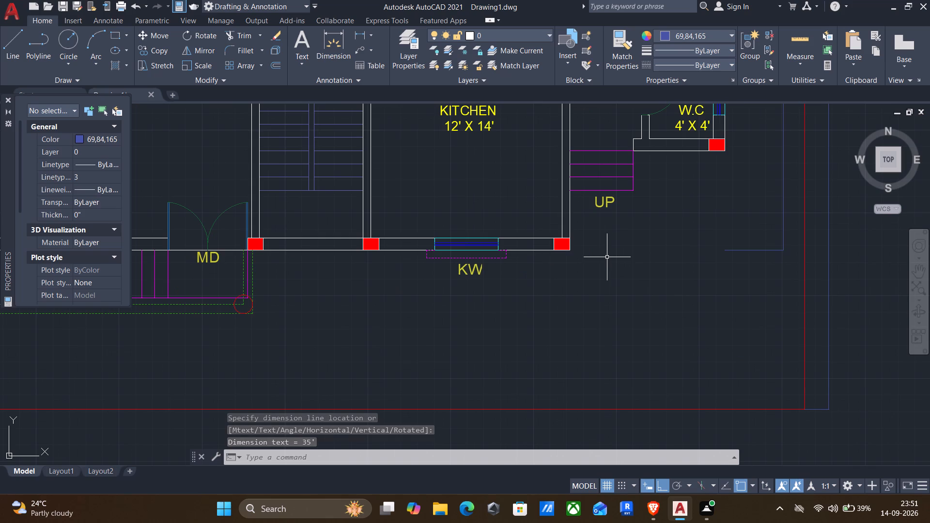
key(Return)
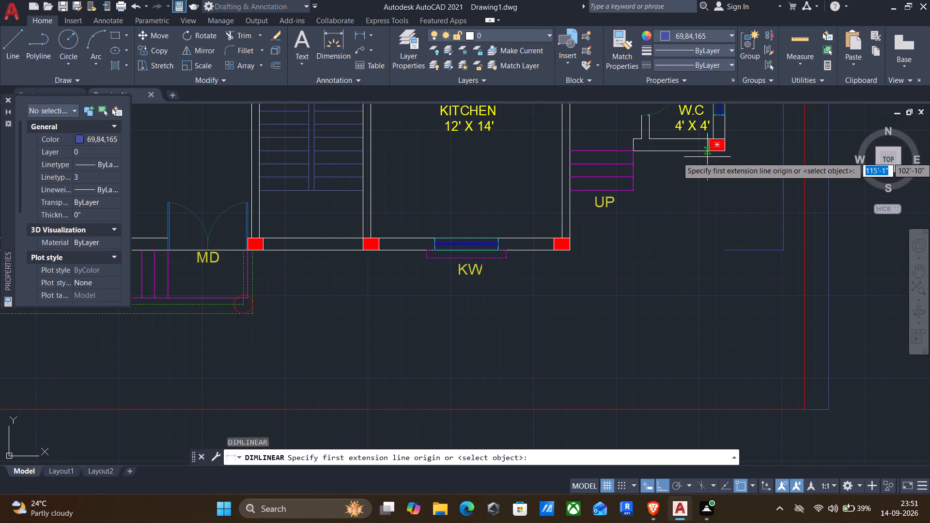
click(727, 152)
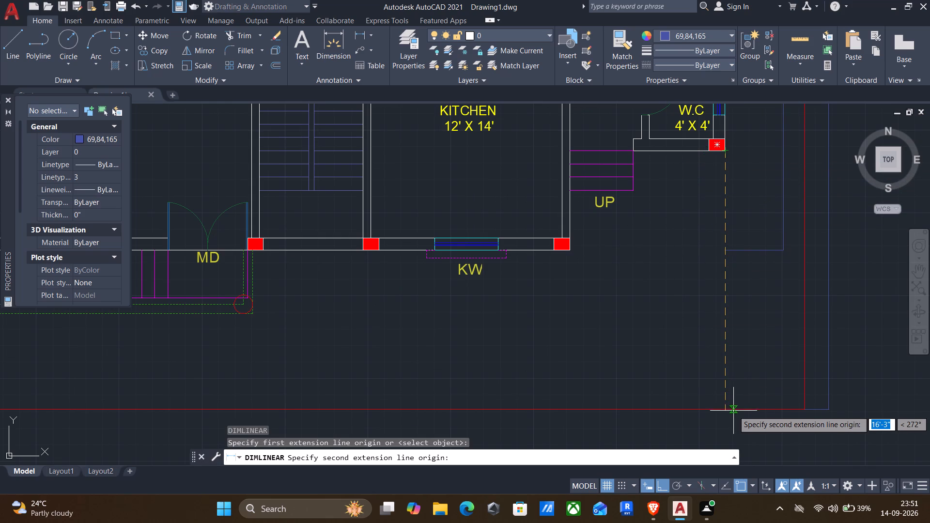
click(722, 410)
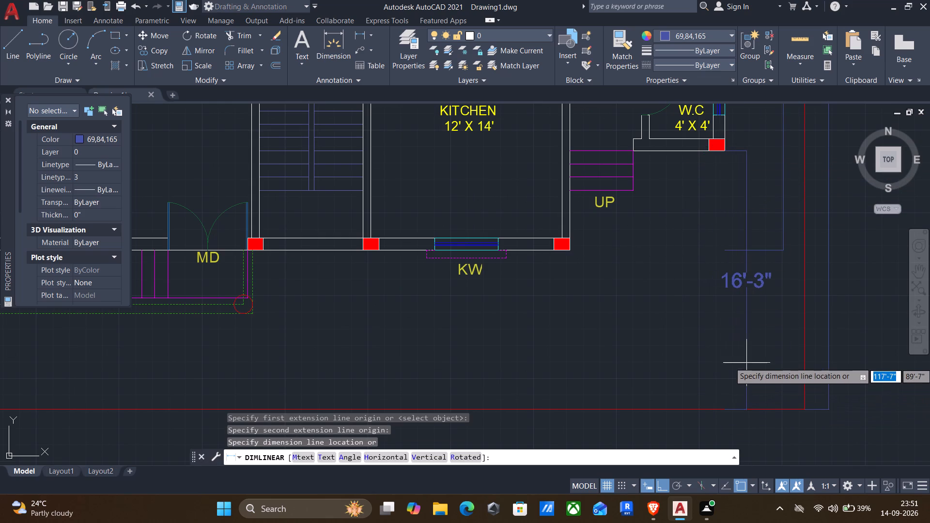
click(754, 357)
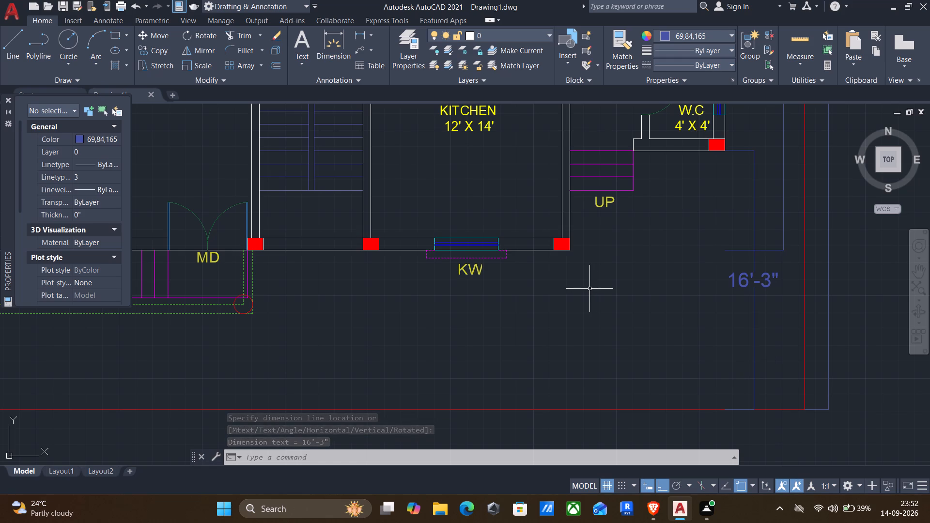
Dimension the horizontal offset from the W.C.'s outer southeast corner to the kitchen's outer east wall, placing it just below the kitchen's south wall line.
key(Return)
scroll(572, 268, up, 1)
scroll(573, 249, down, 1)
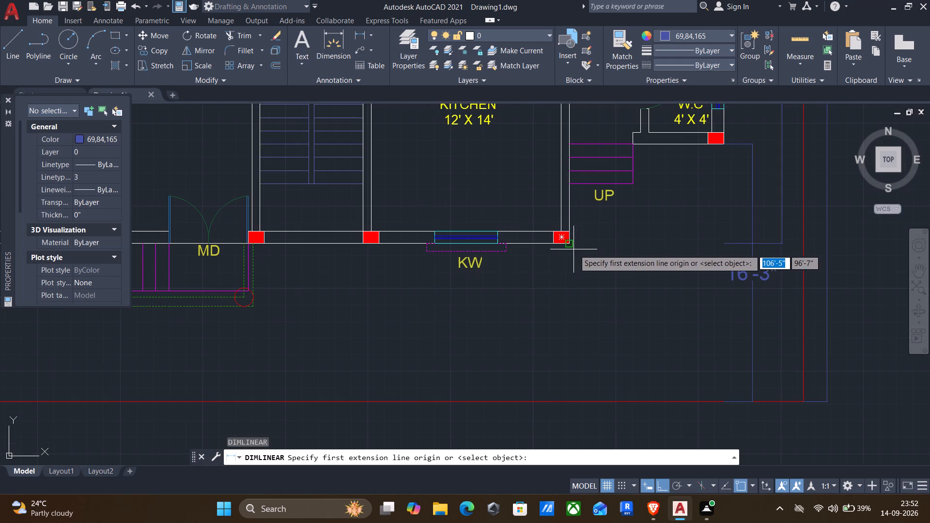
click(722, 146)
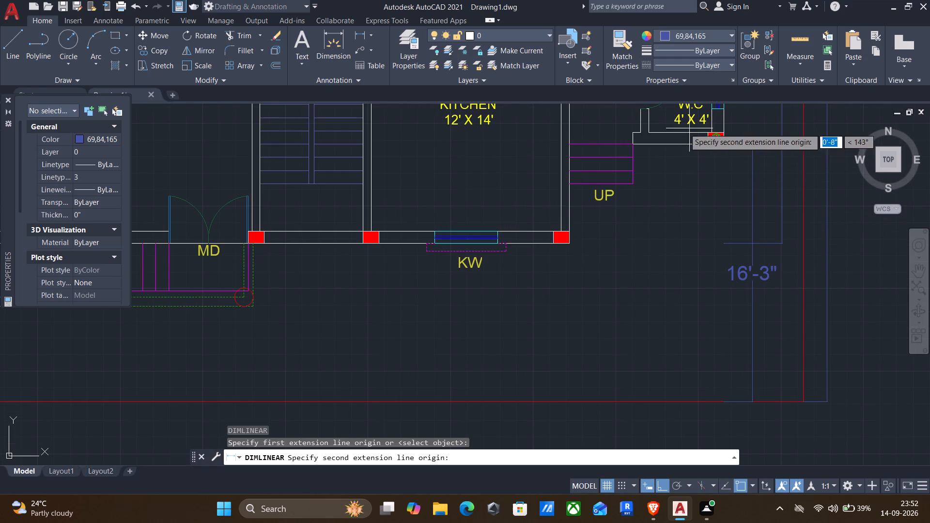
drag(572, 143, 572, 149)
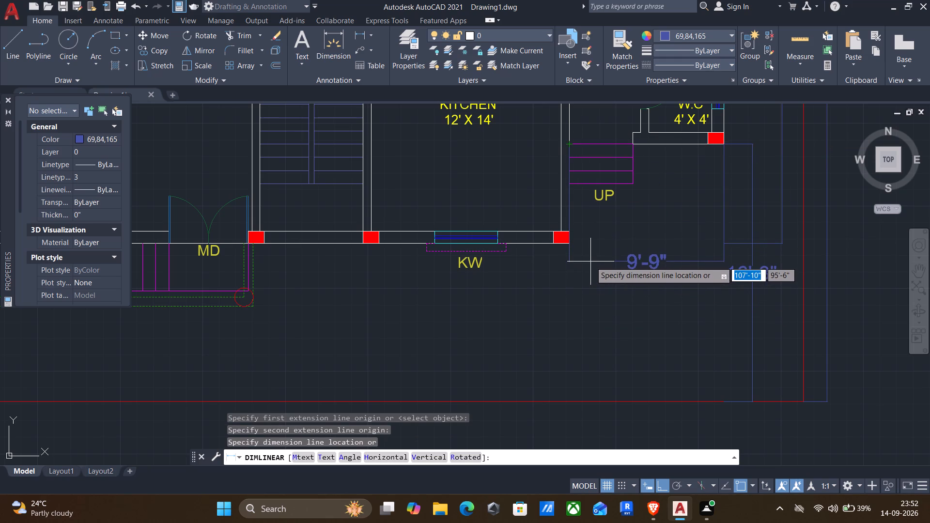
click(590, 261)
Dimension the vertical setback from the kitchen's southeast column to the south plot boundary, placing it just west of the column.
key(Return)
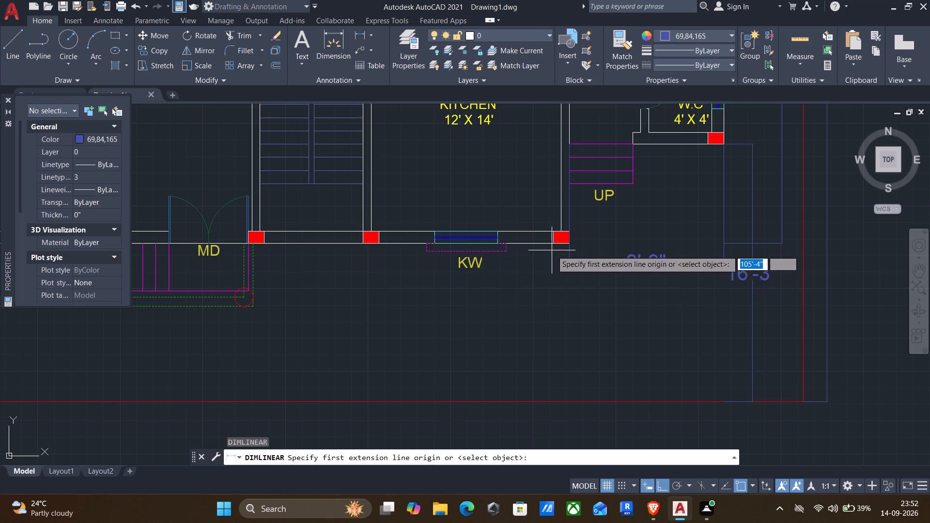
click(552, 247)
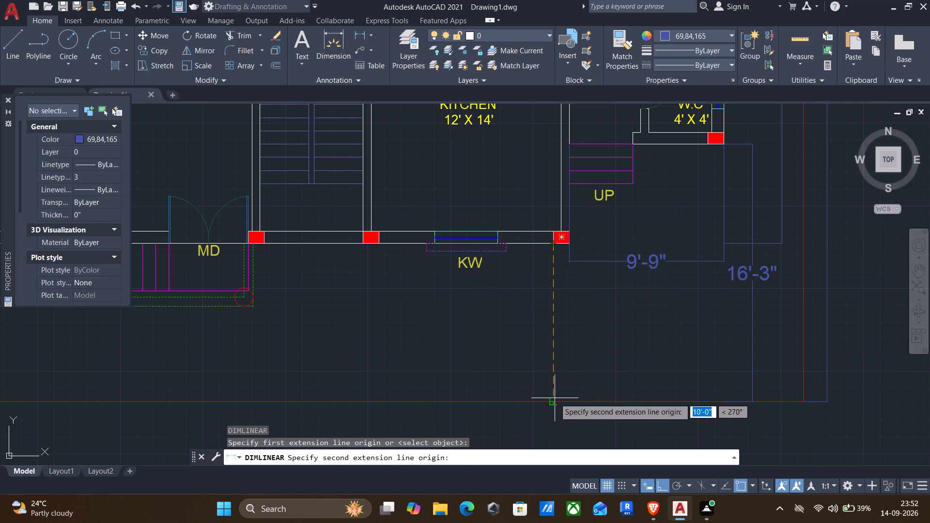
click(555, 398)
click(530, 381)
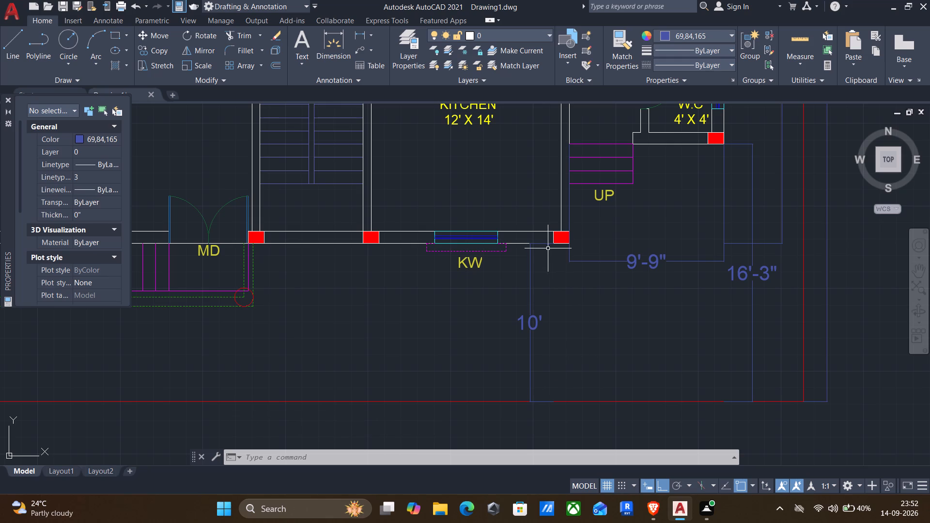
Dimension the horizontal setback from the kitchen's southeast column to the east plot boundary, placing it just above the column, below the outside steps.
key(Return)
scroll(588, 238, up, 1)
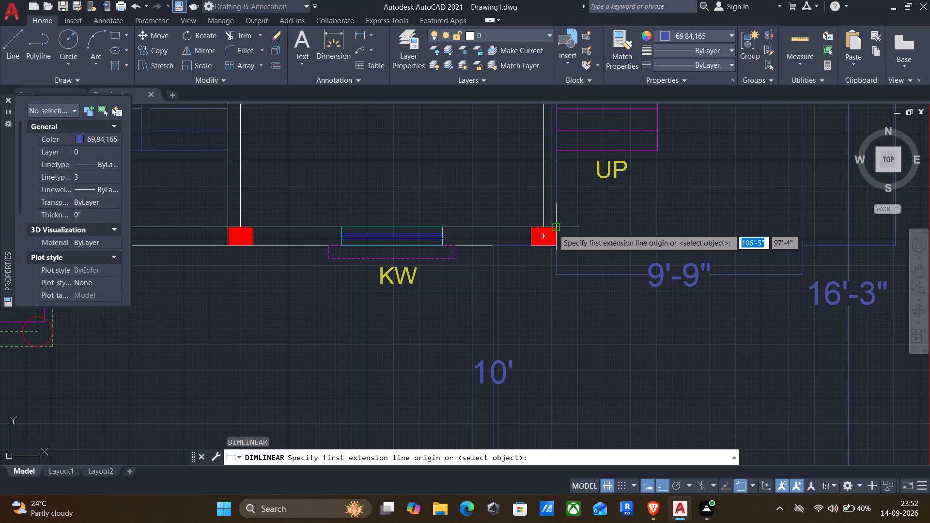
click(553, 229)
scroll(627, 218, down, 1)
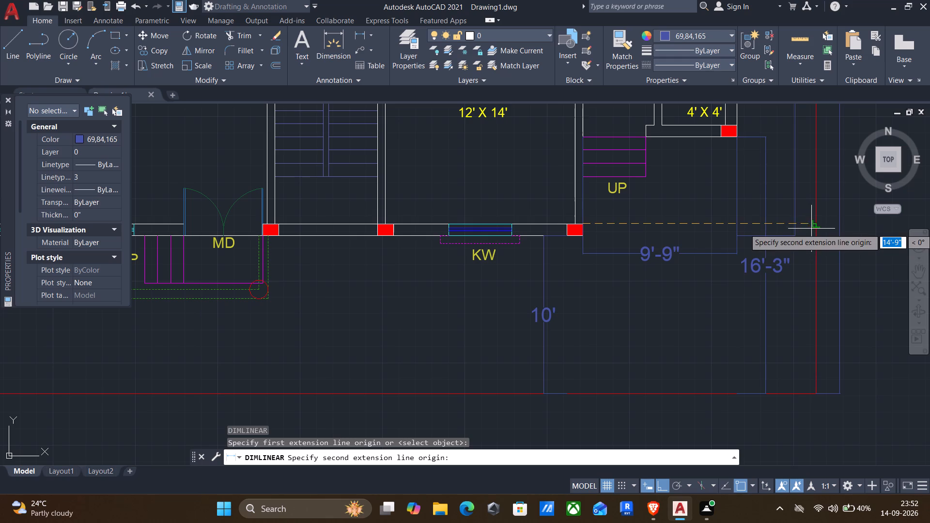
click(816, 230)
click(791, 208)
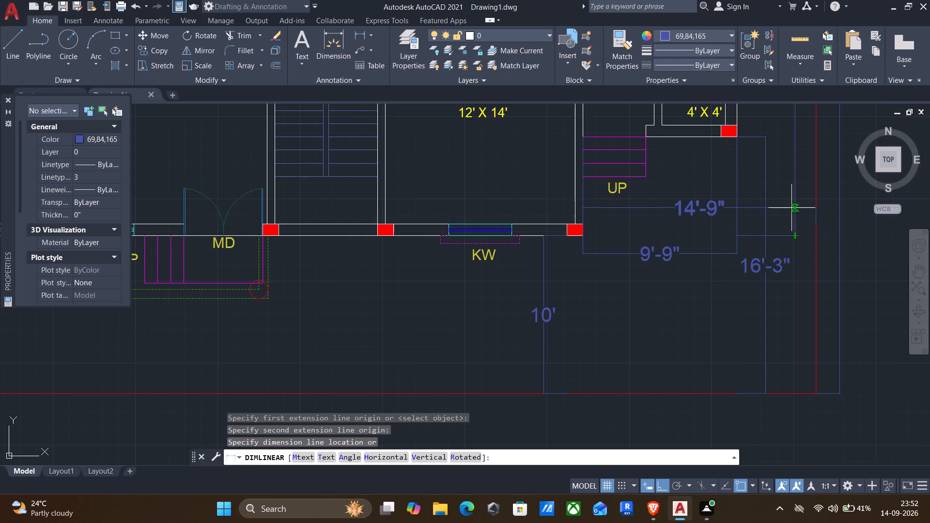
In the Standard dimension style, set the first, second and leader arrowheads to Closed blank.
middle_drag(814, 263, 780, 270)
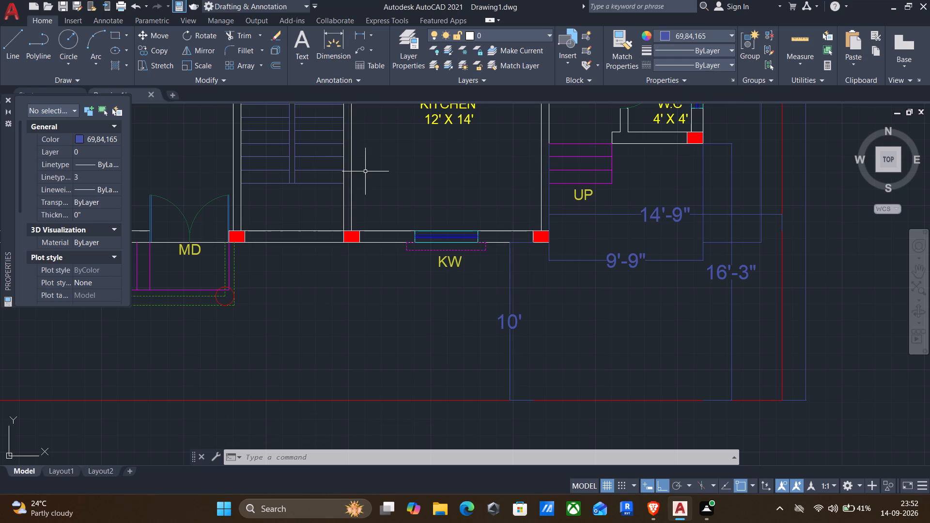
text(DIM)
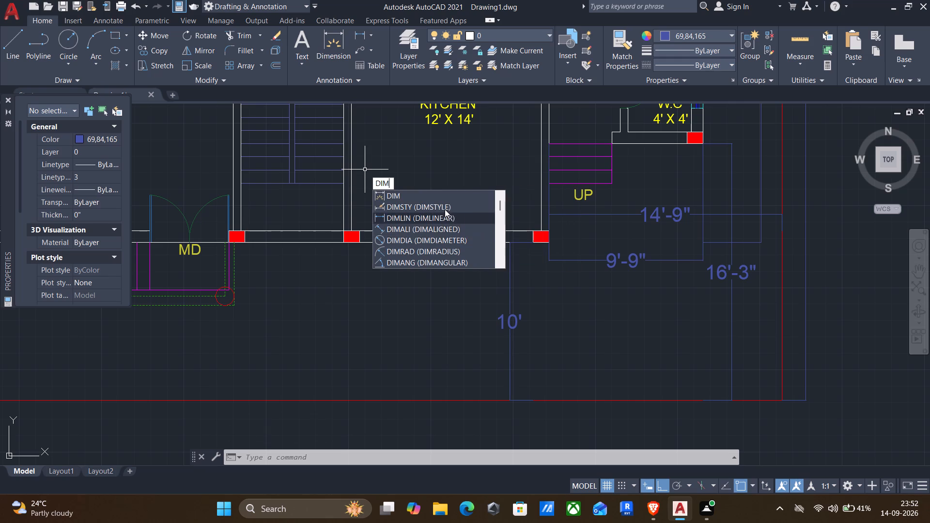
click(443, 209)
click(589, 227)
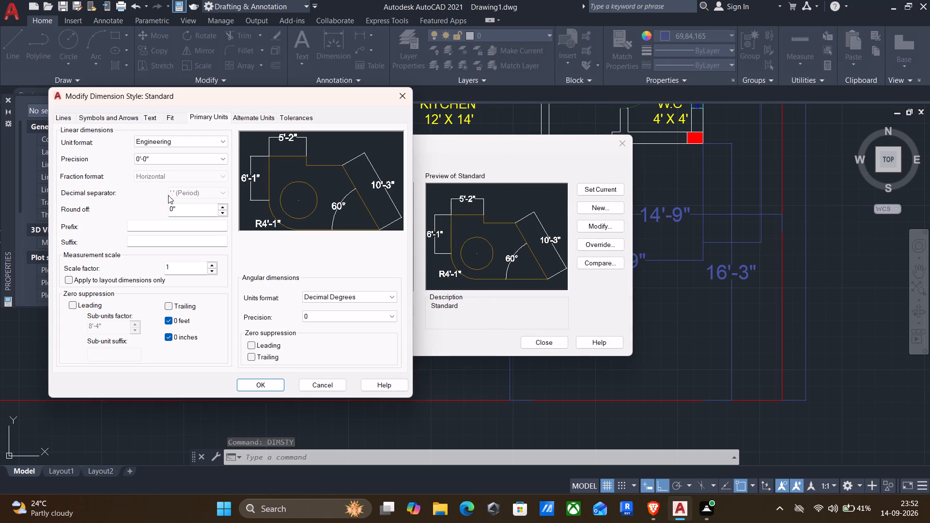
click(111, 117)
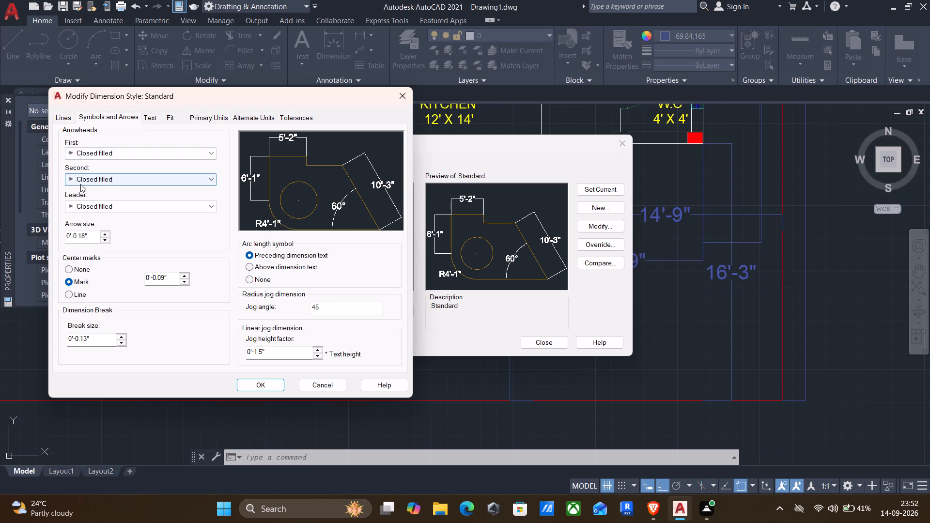
click(135, 205)
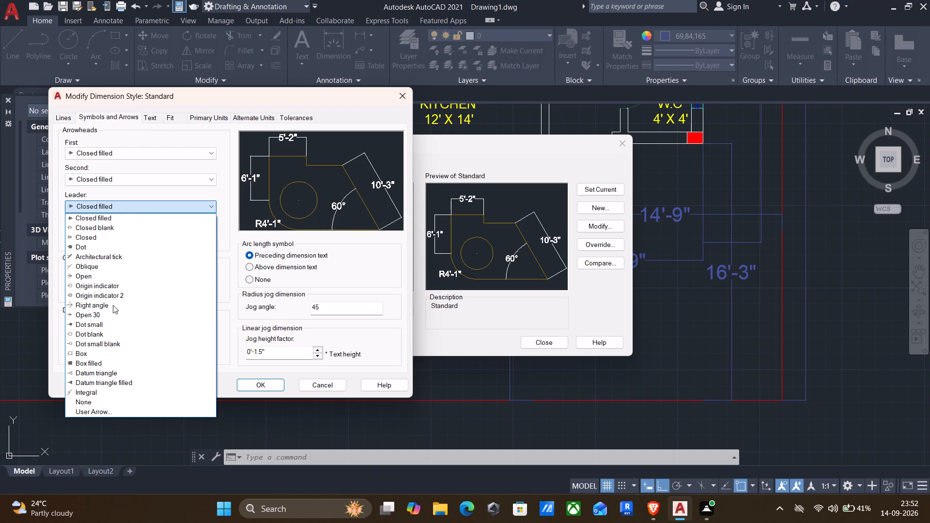
scroll(102, 277, down, 7)
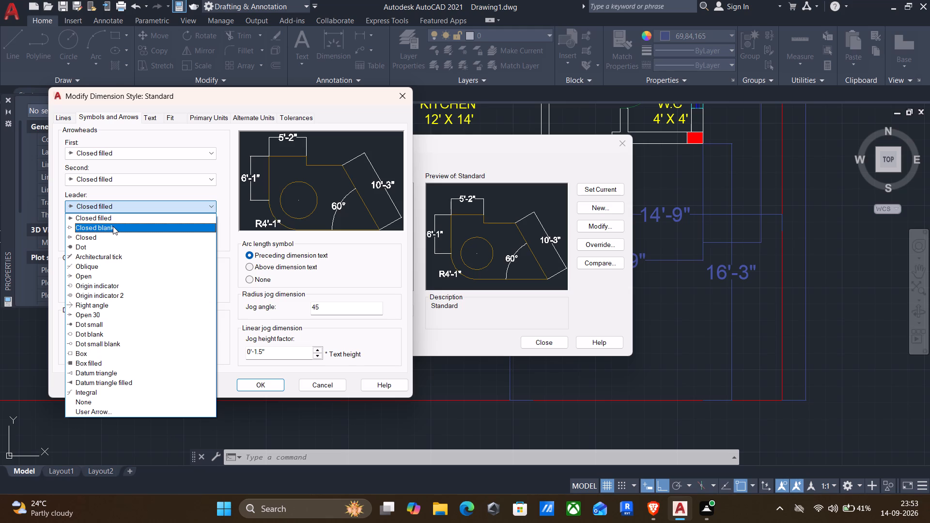
click(113, 226)
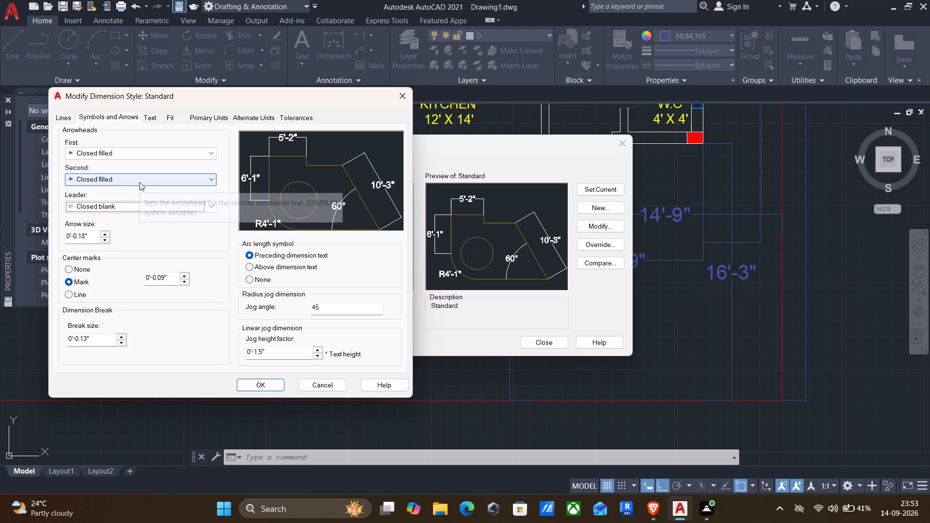
click(139, 156)
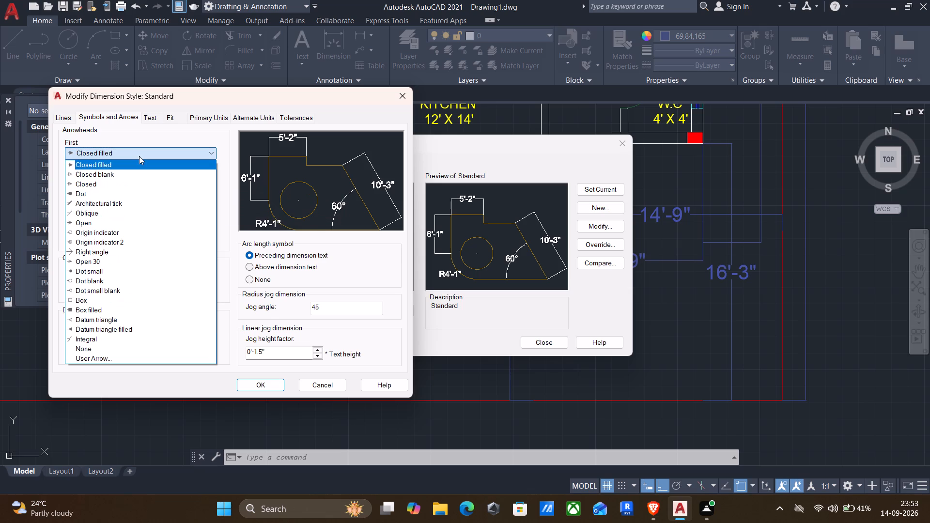
click(121, 172)
click(118, 179)
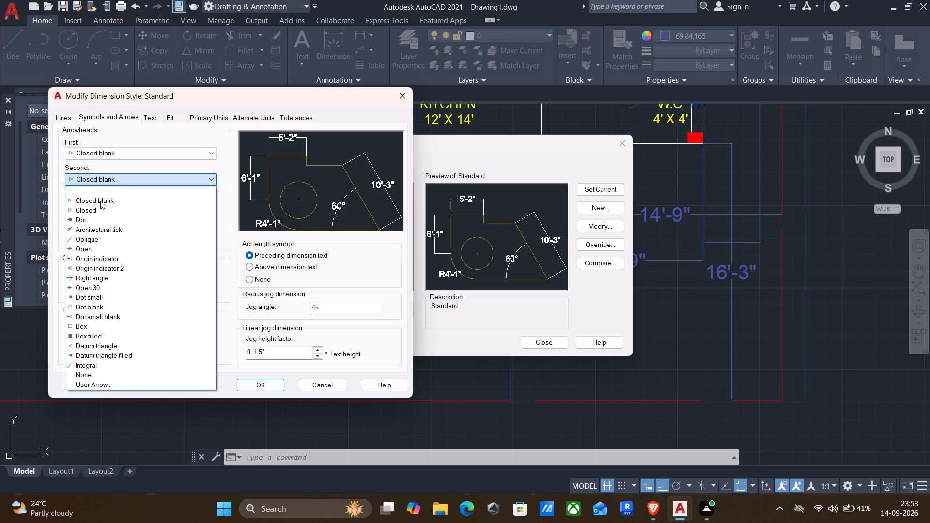
click(100, 201)
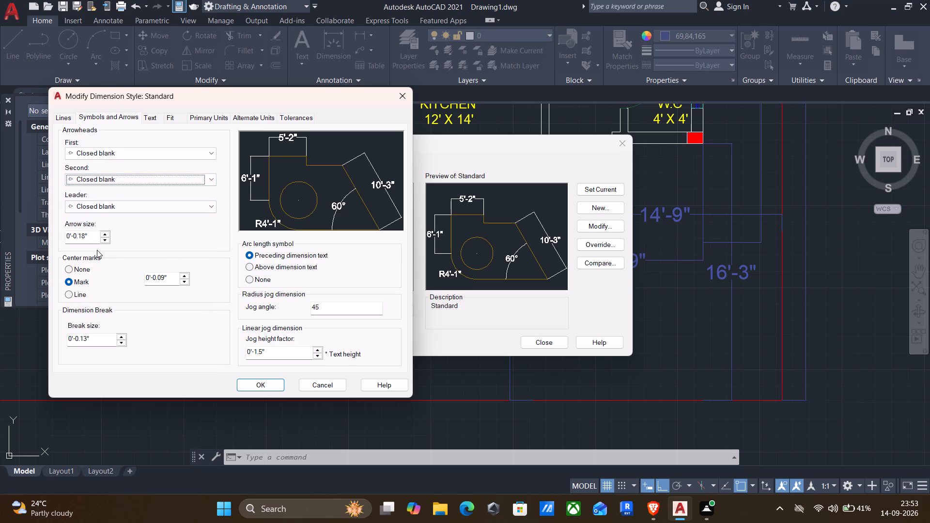
Set the Standard style's arrow size to 7", apply it, make the style current and close the Dimension Style Manager.
drag(96, 235, 14, 241)
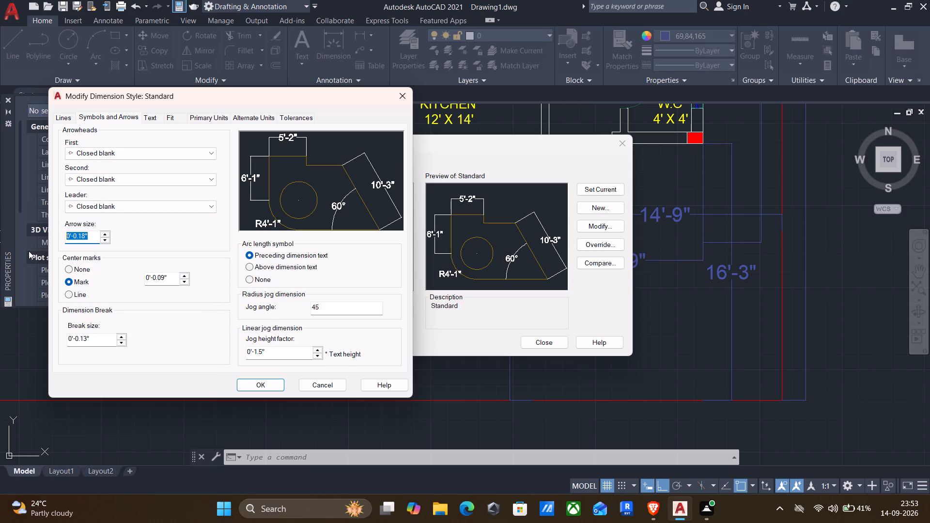
text(7")
key(Return)
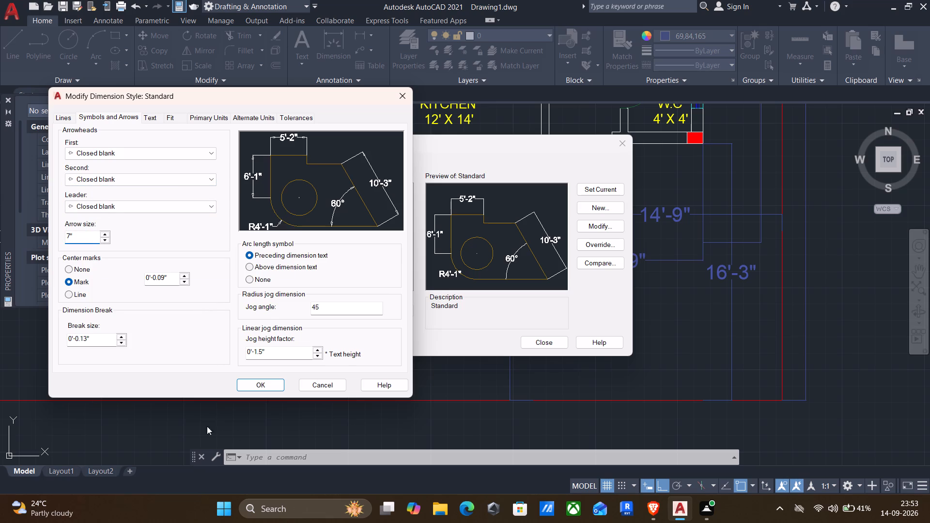
click(248, 384)
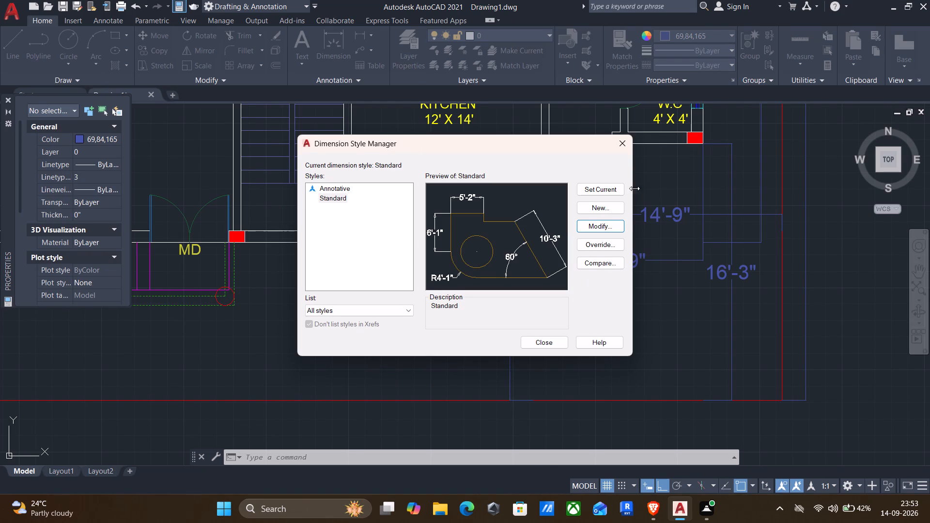
click(606, 187)
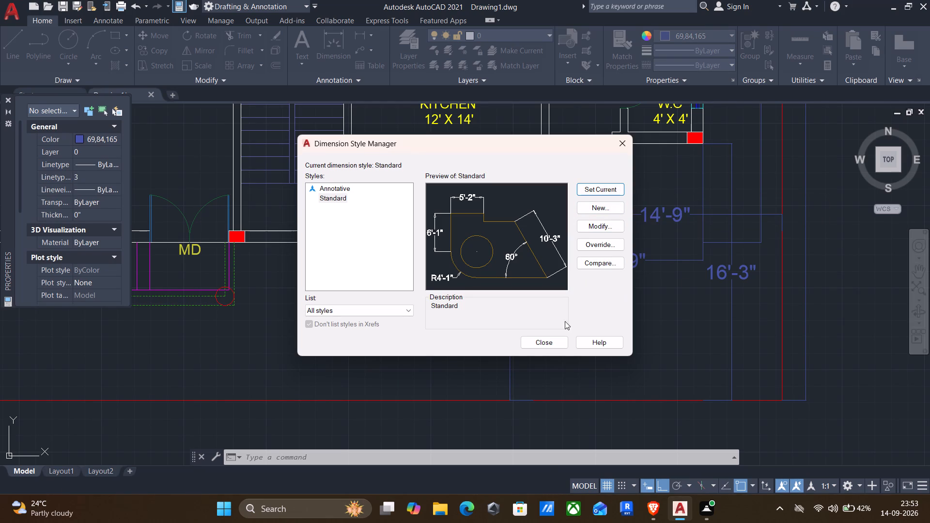
click(534, 342)
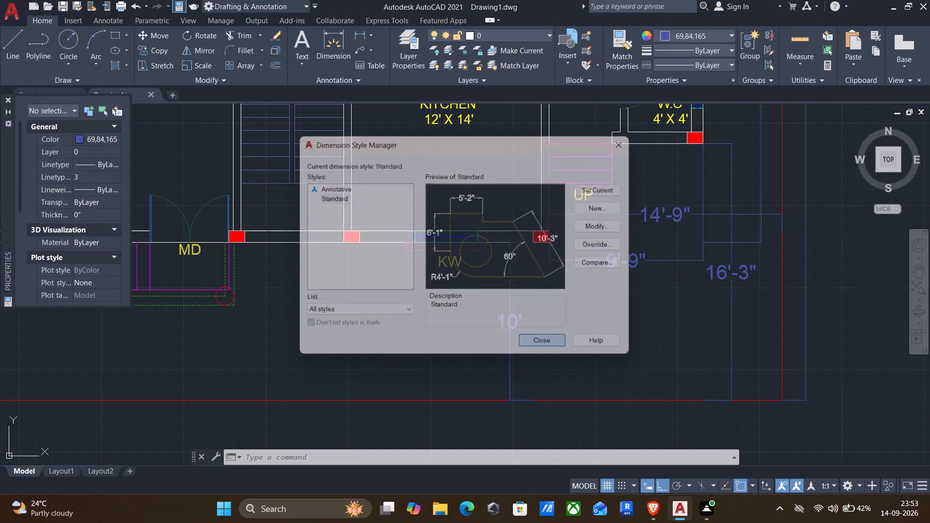
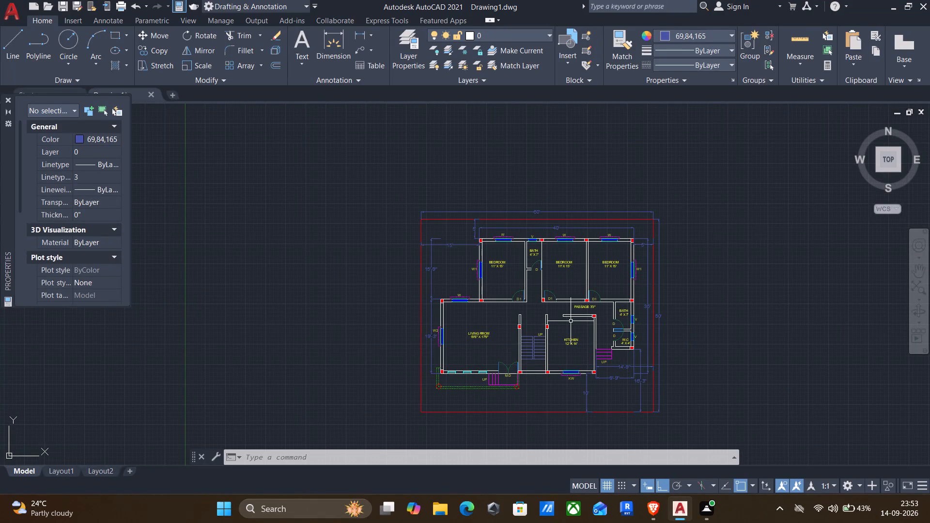
Start a plot of the floor plan and choose DWG To PDF.pc3 as the plotter.
middle_drag(572, 316, 578, 281)
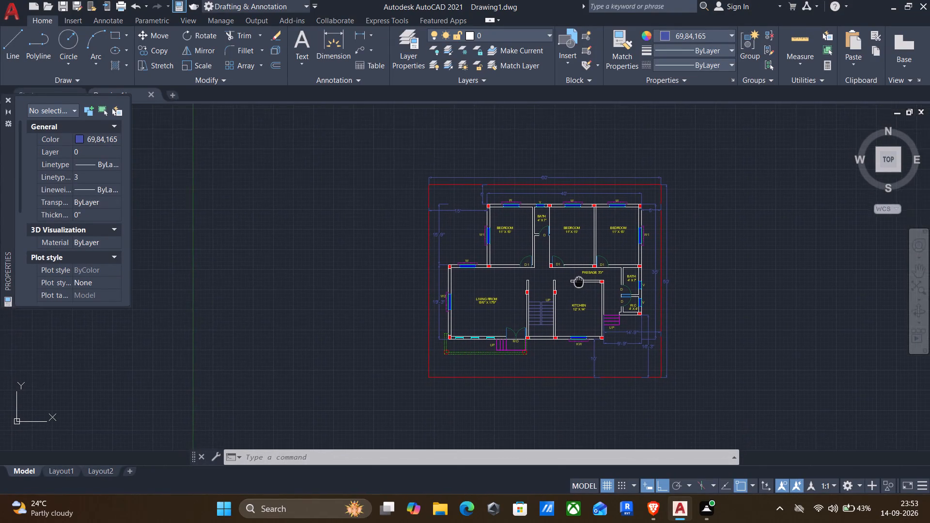
middle_drag(578, 281, 543, 282)
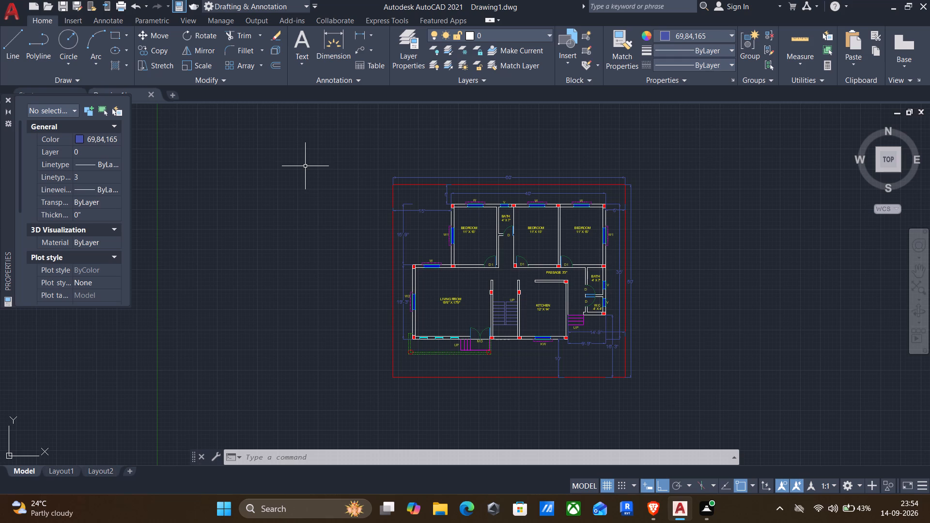
key(ctrl+p)
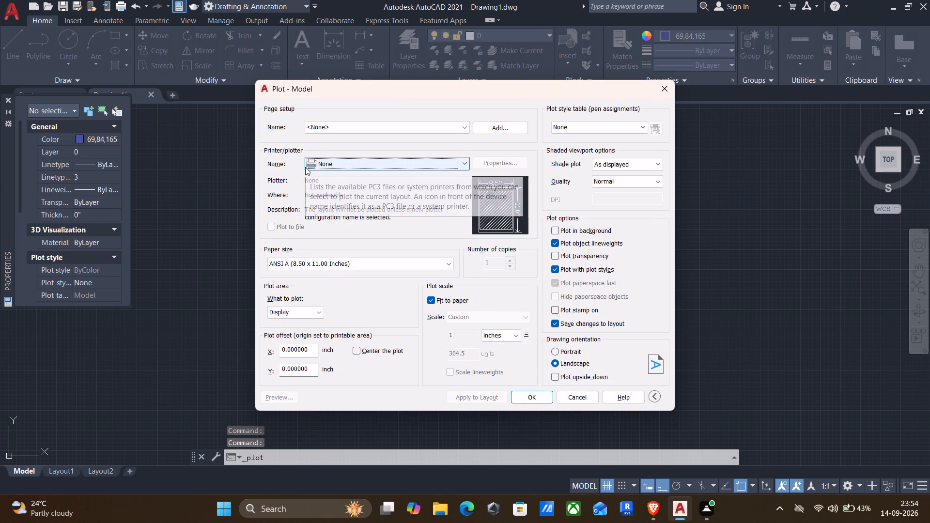
click(439, 162)
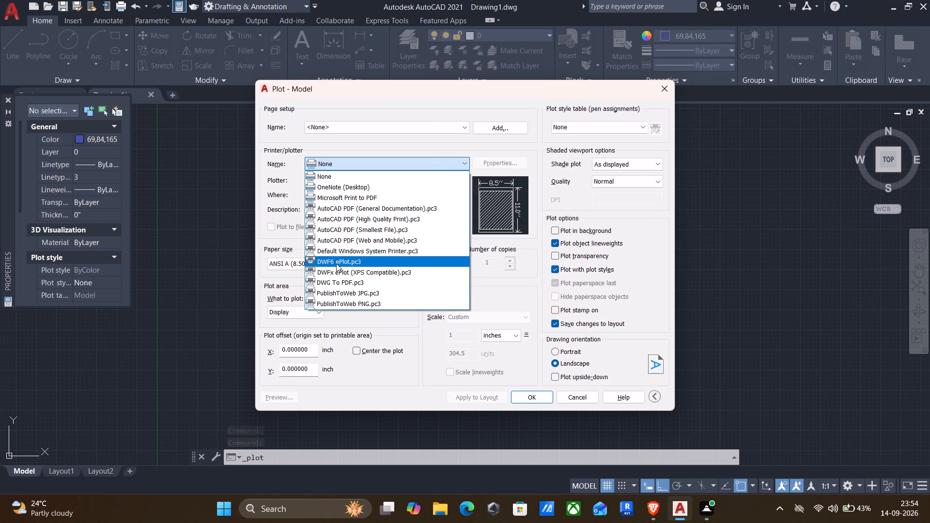
click(335, 283)
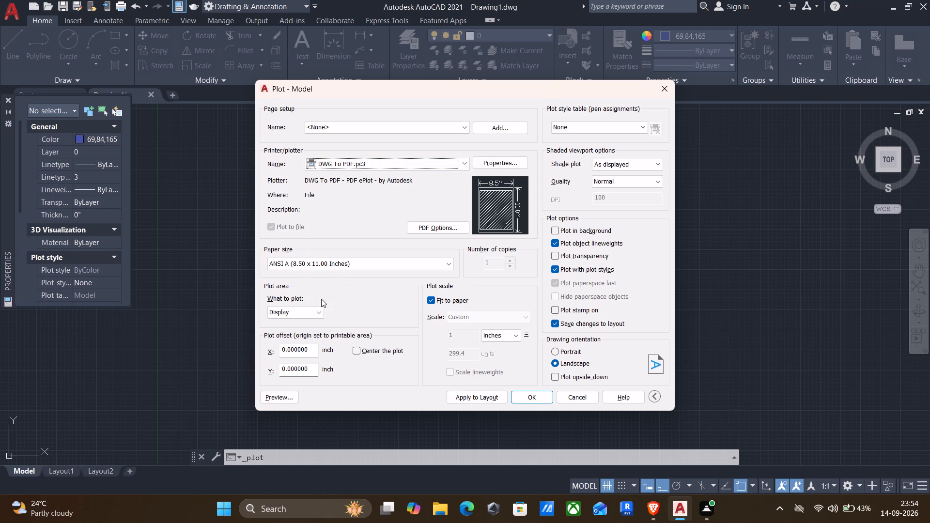
Set the plot's paper size to ISO full bleed A4 (297.00 x 210.00 MM).
click(323, 265)
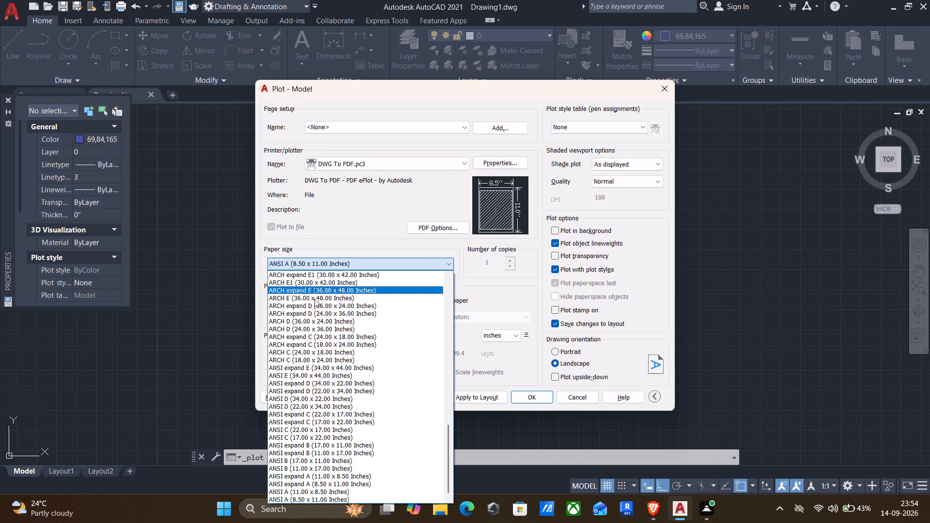
scroll(346, 387, down, 4)
scroll(364, 402, up, 7)
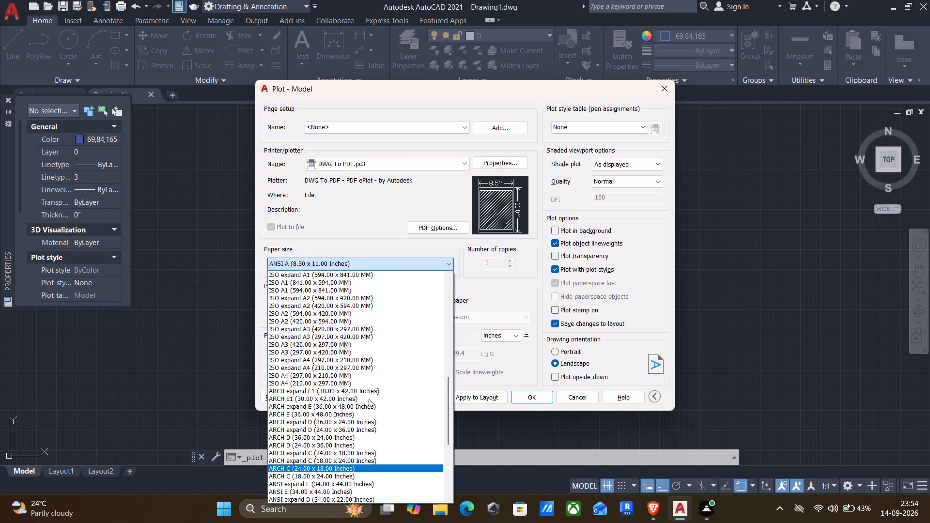
scroll(371, 400, up, 8)
scroll(372, 397, up, 18)
scroll(371, 391, up, 17)
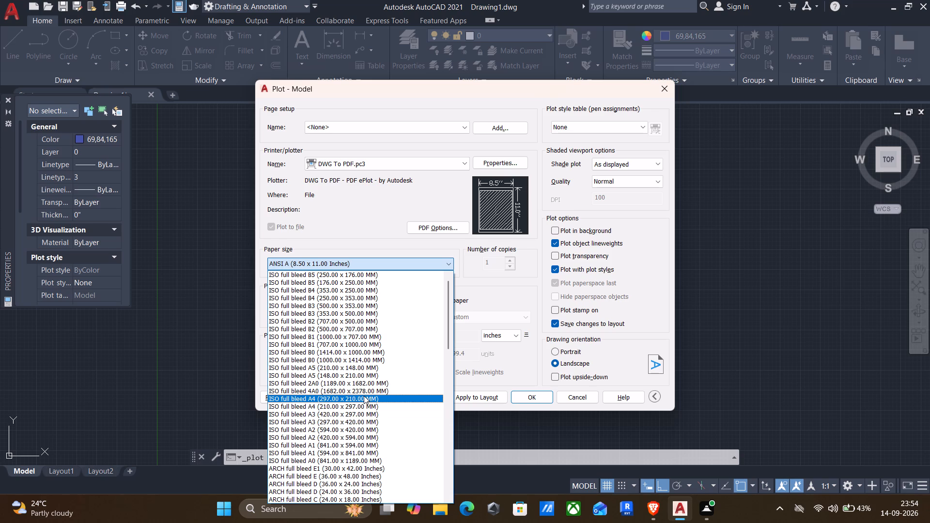
scroll(364, 396, up, 7)
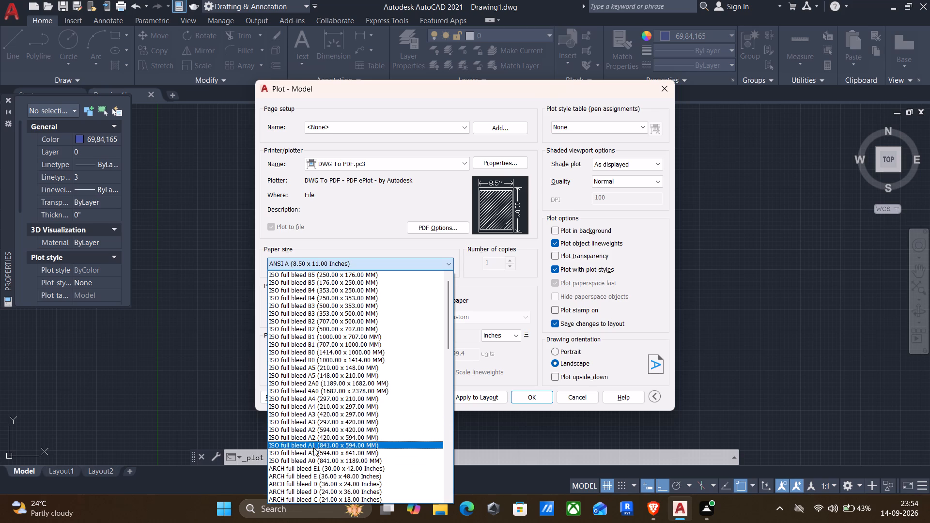
click(306, 401)
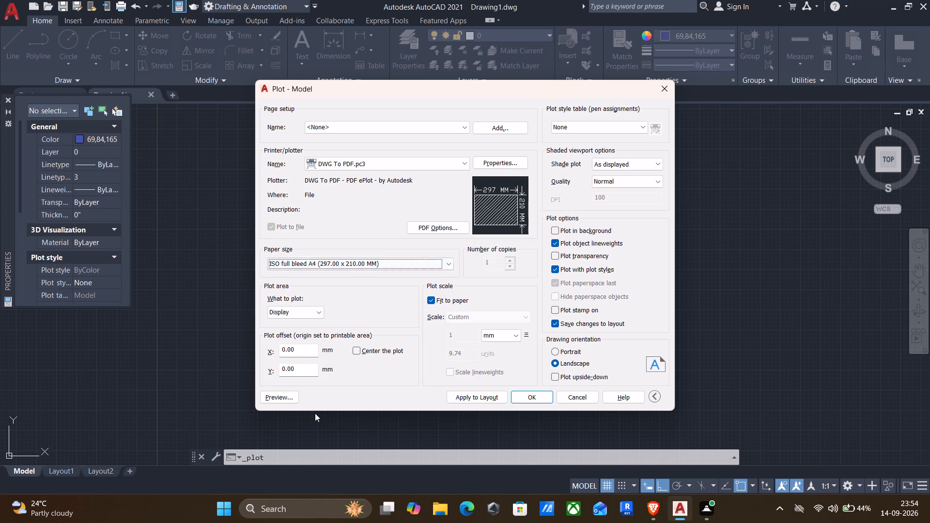
Define the plot area as a window around the whole floor plan with its dimensions, centre the plot, and apply the settings to the layout.
click(305, 313)
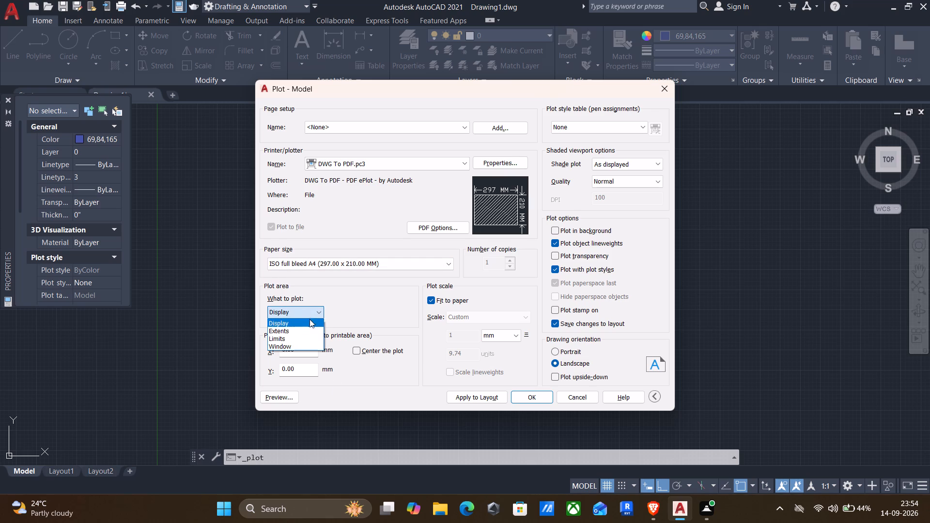
click(293, 343)
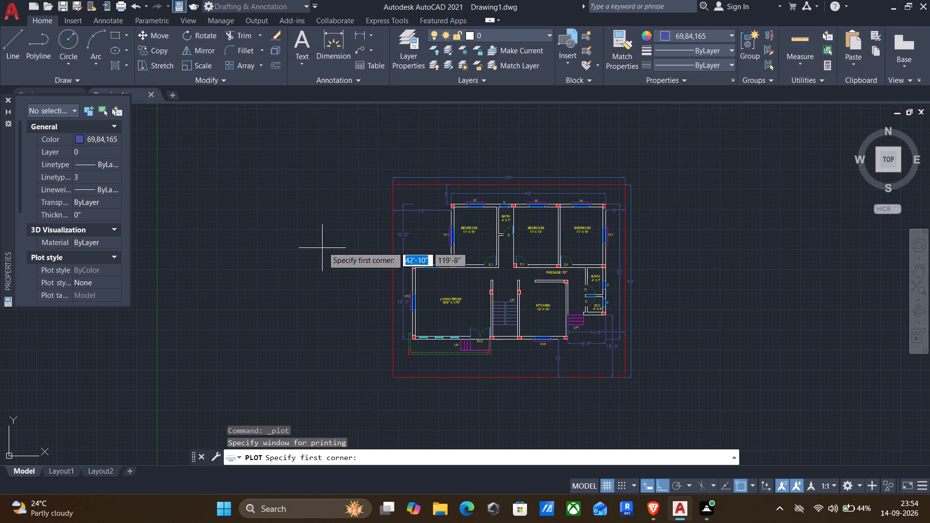
click(384, 170)
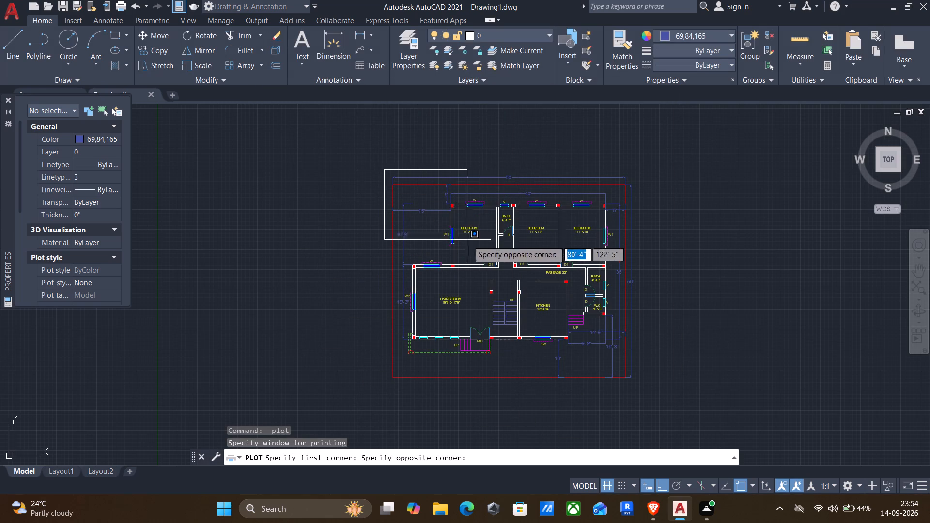
click(638, 388)
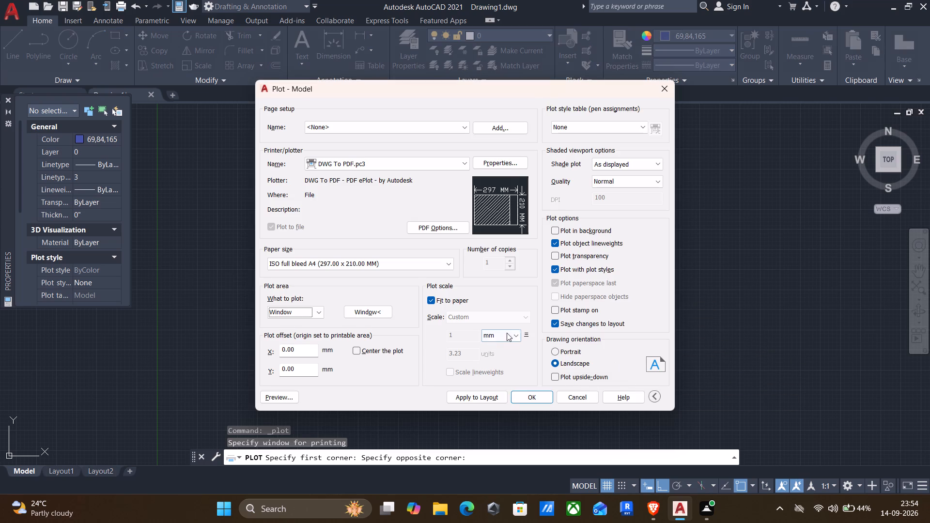
click(359, 350)
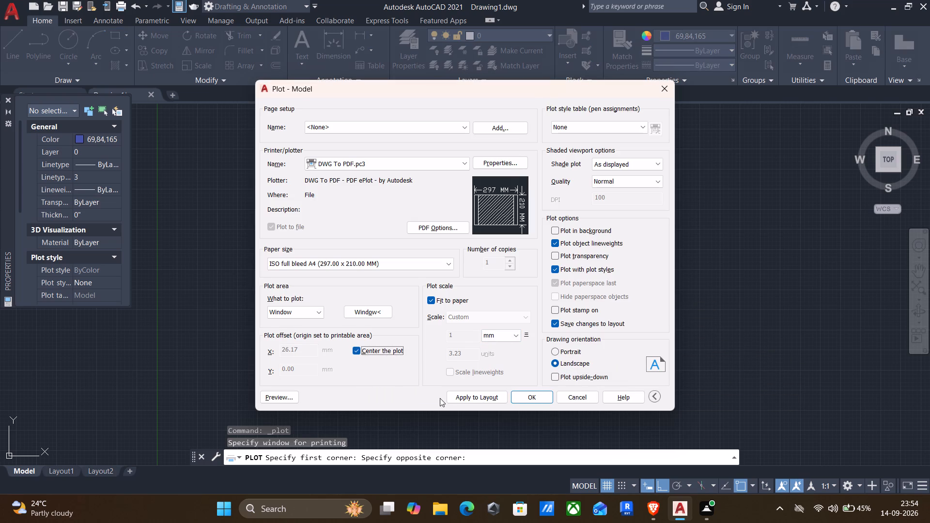
click(456, 396)
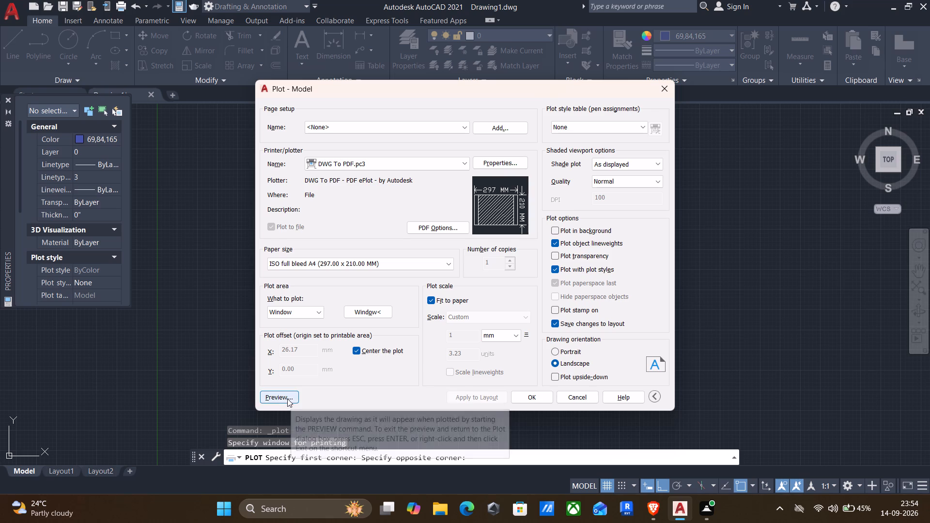
Preview the plot, examine the rooms, dimensions and labels on the sheet, and close the preview.
click(285, 399)
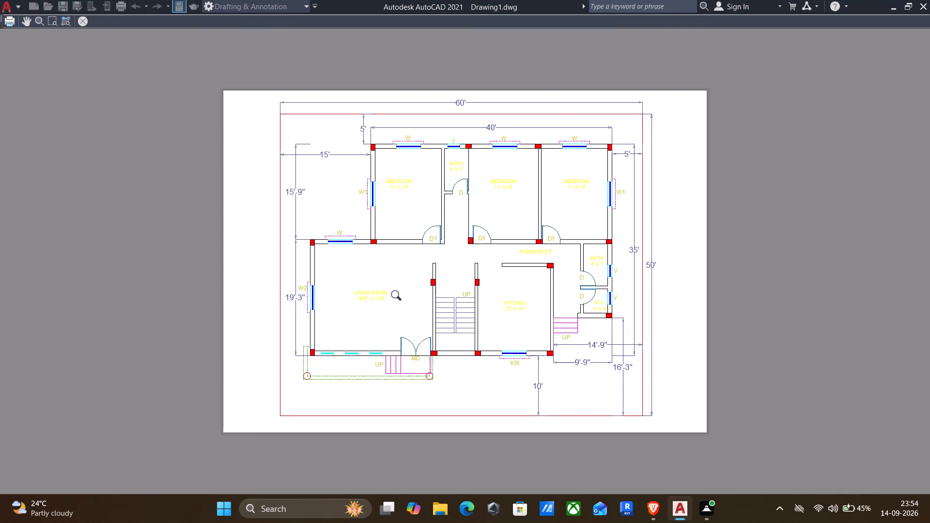
scroll(413, 199, up, 3)
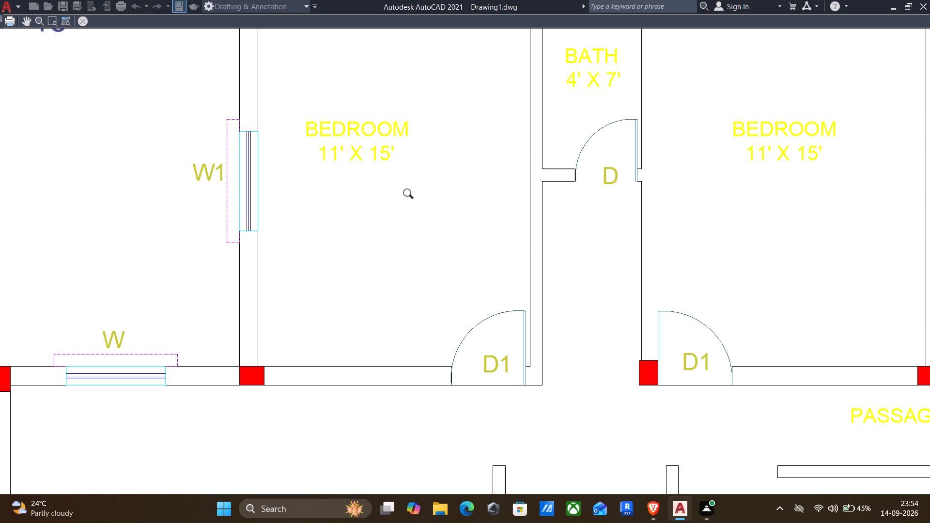
scroll(420, 201, down, 2)
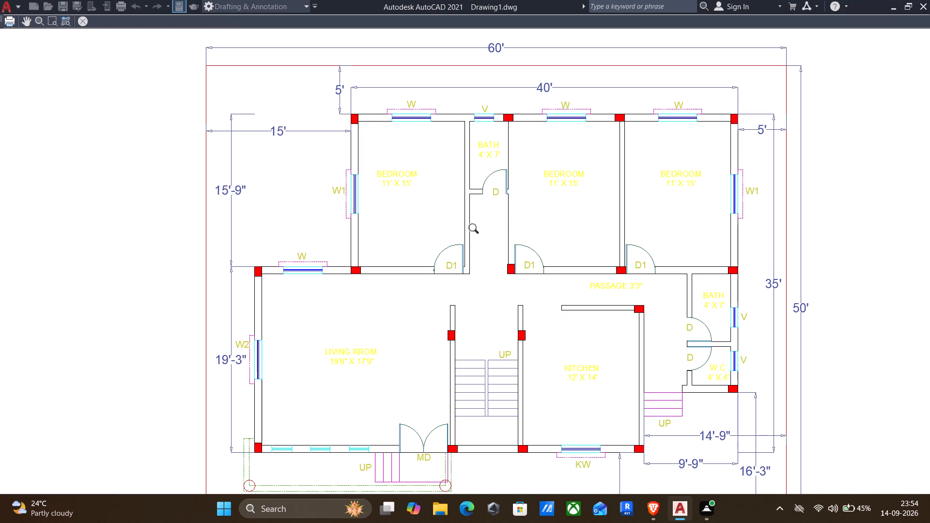
scroll(505, 286, down, 1)
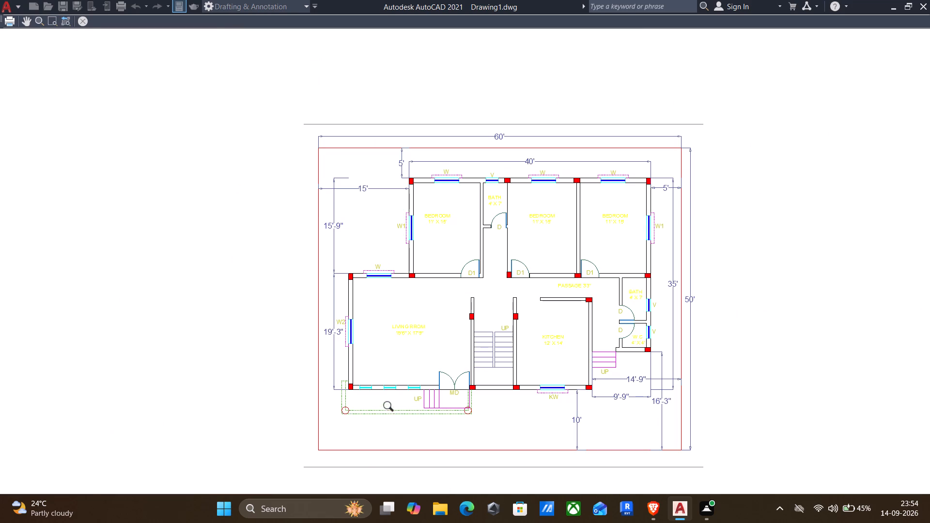
scroll(390, 398, up, 3)
scroll(390, 388, down, 1)
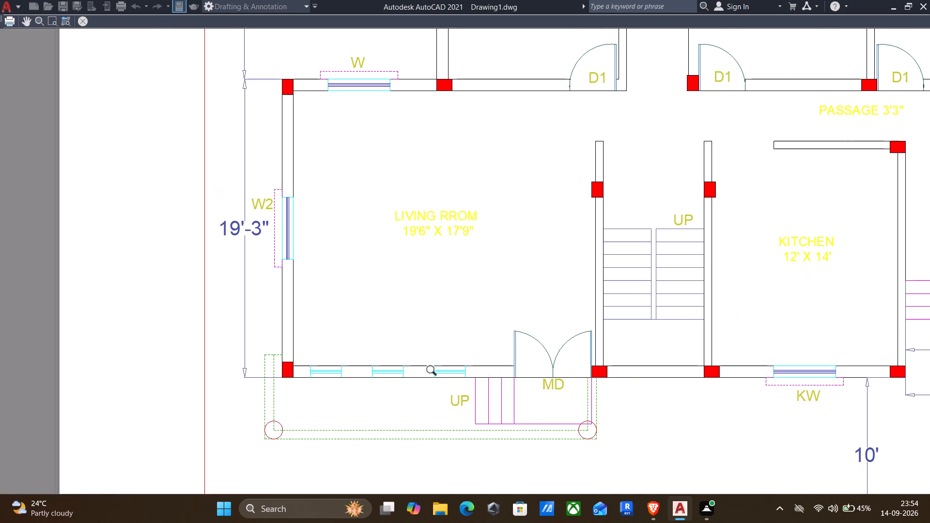
scroll(476, 337, down, 1)
scroll(495, 301, down, 1)
middle_drag(507, 284, 500, 291)
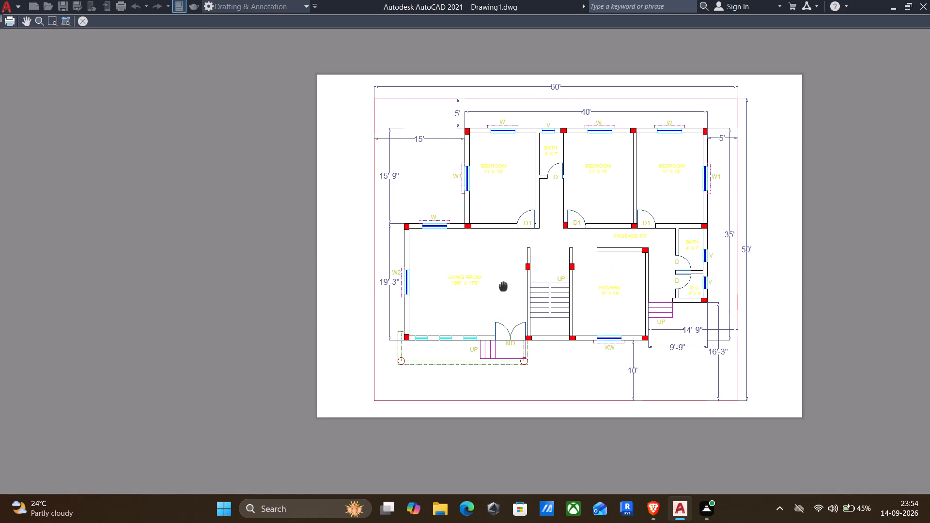
middle_drag(500, 291, 482, 320)
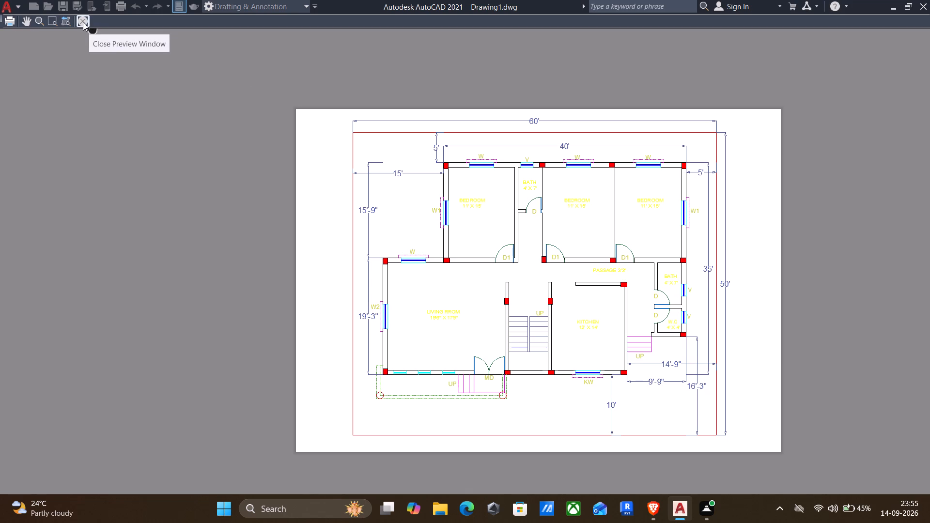
click(83, 22)
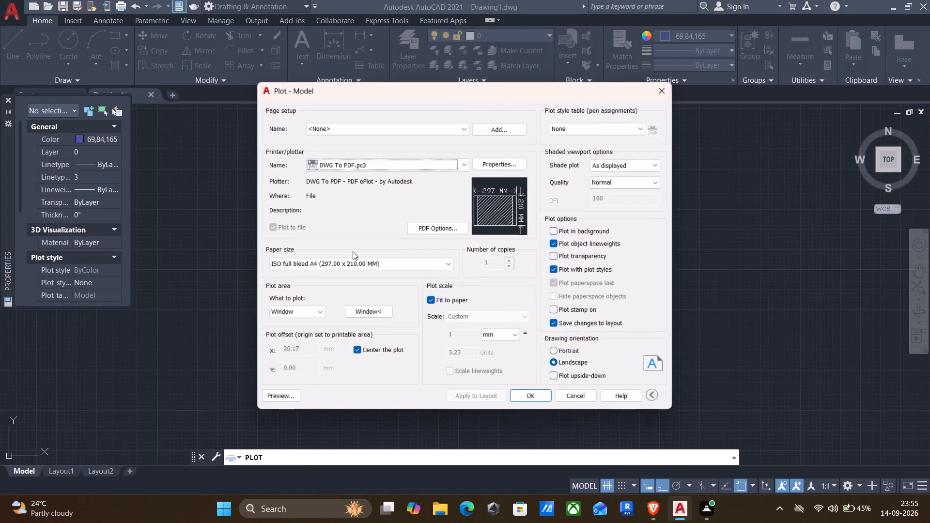
Plot the floor plan to a PDF file named 3BHK in the Documents folder.
click(532, 398)
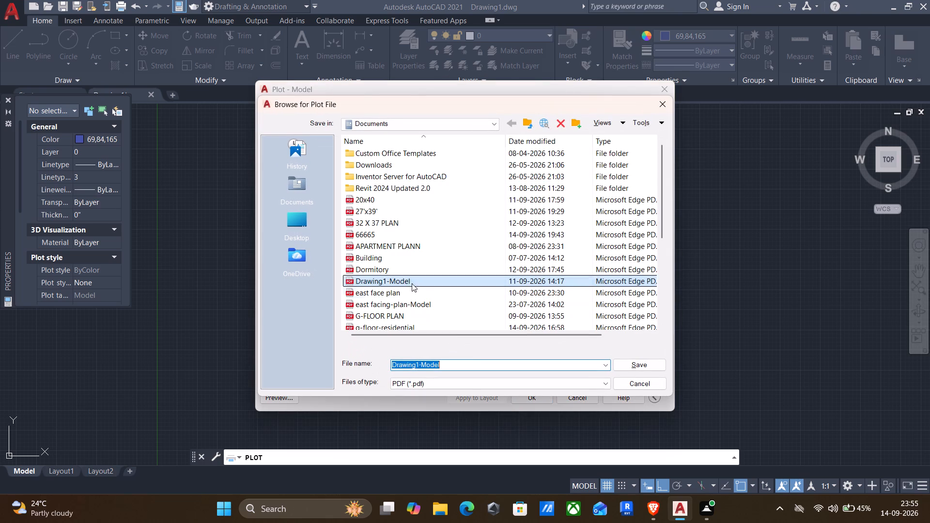
drag(469, 365, 219, 346)
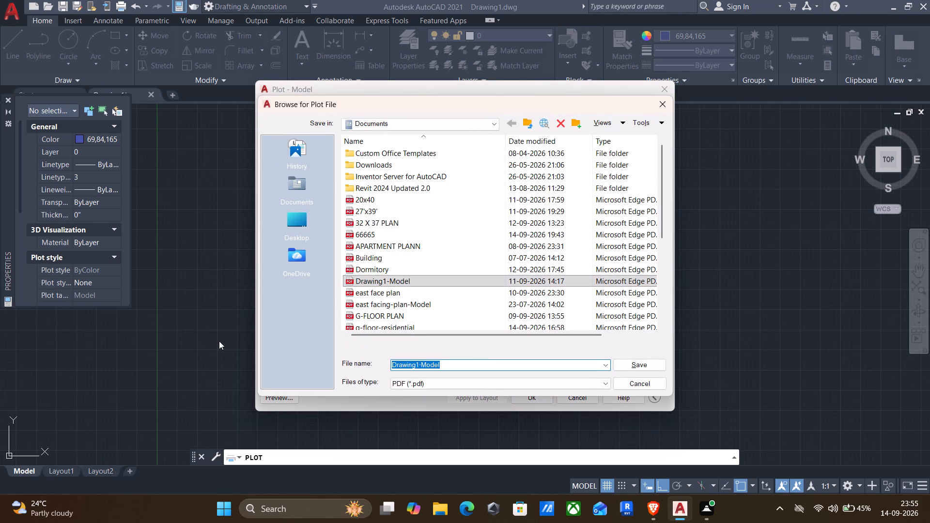
key(BackSpace)
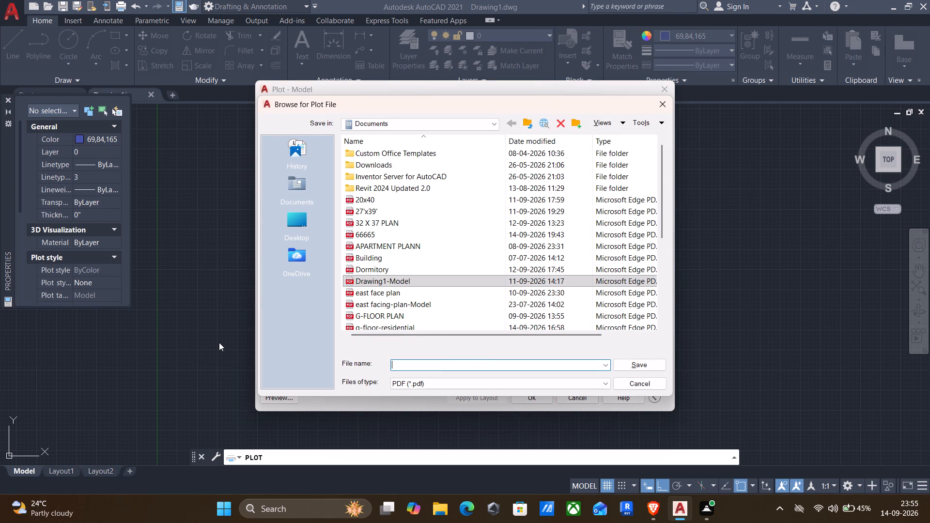
key(3)
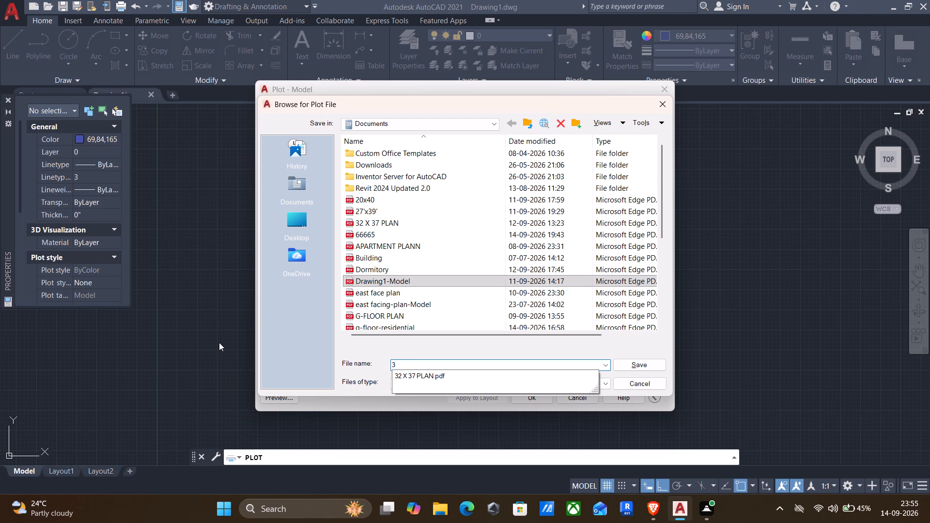
text(BHK)
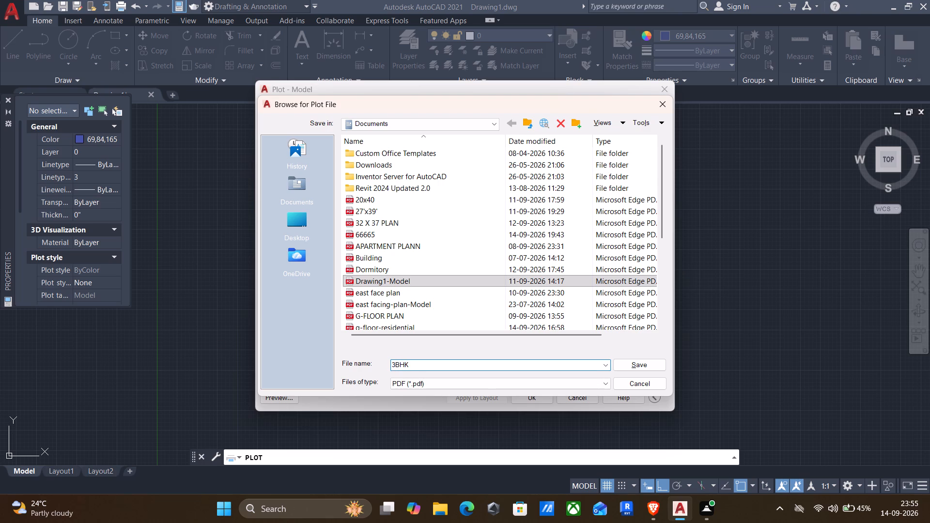
click(623, 365)
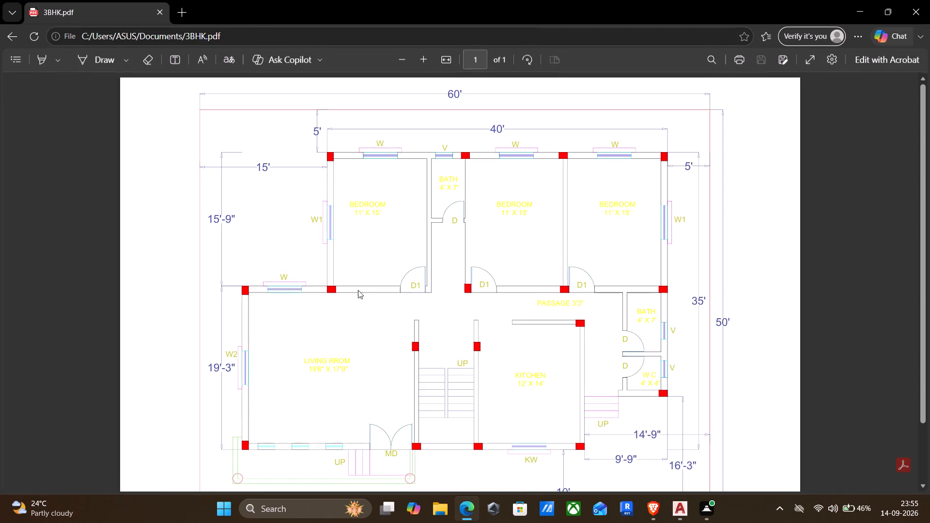
Review the plotted 3BHK.pdf from top to bottom and close it.
scroll(362, 288, down, 4)
scroll(348, 463, down, 3)
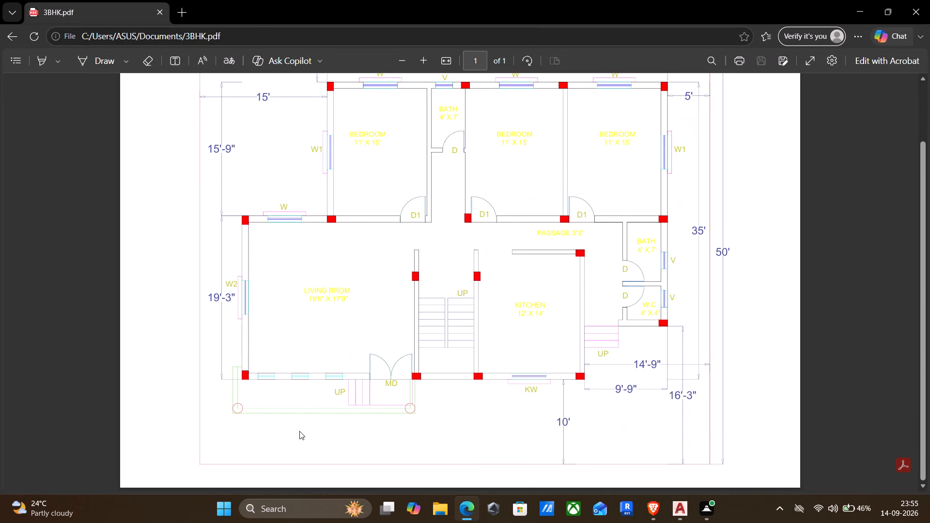
scroll(299, 432, up, 6)
scroll(299, 431, down, 2)
click(917, 1)
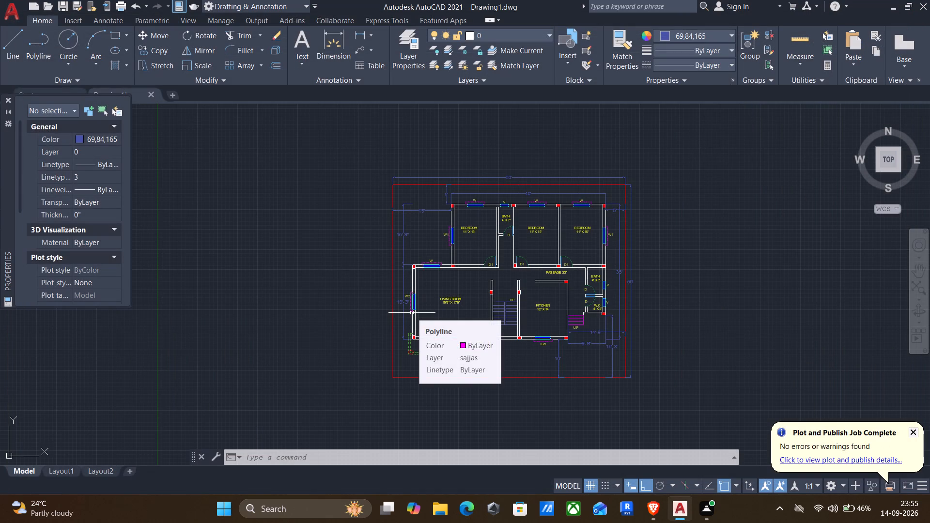
Save the drawing as 3BHK MODERN HOUSE in the Documents folder.
key(ctrl+s)
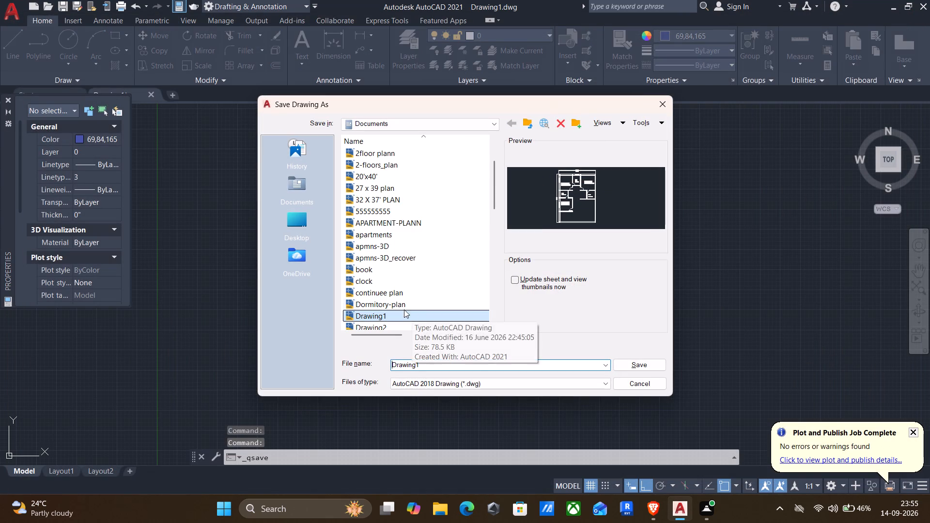
drag(442, 364, 270, 354)
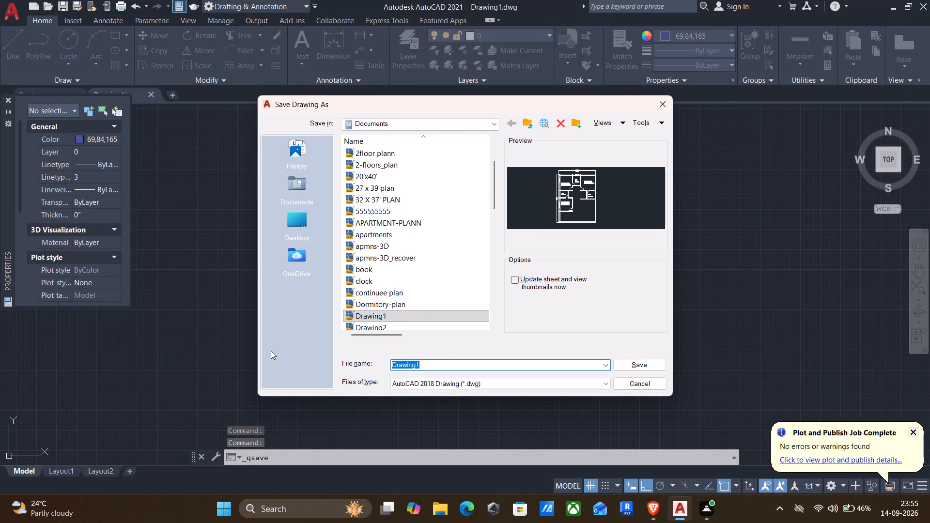
key(3)
text(BHK)
key(space)
text(MODERN)
key(space)
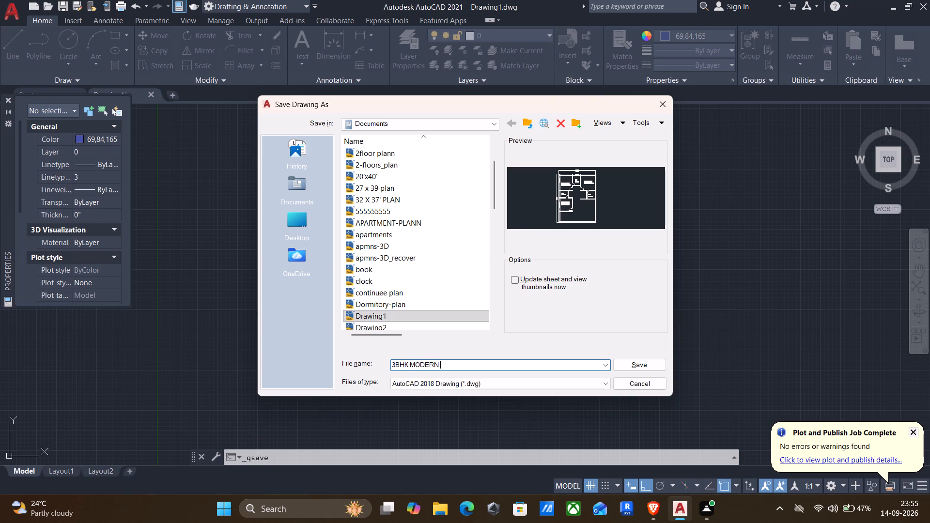
text(HOUSE)
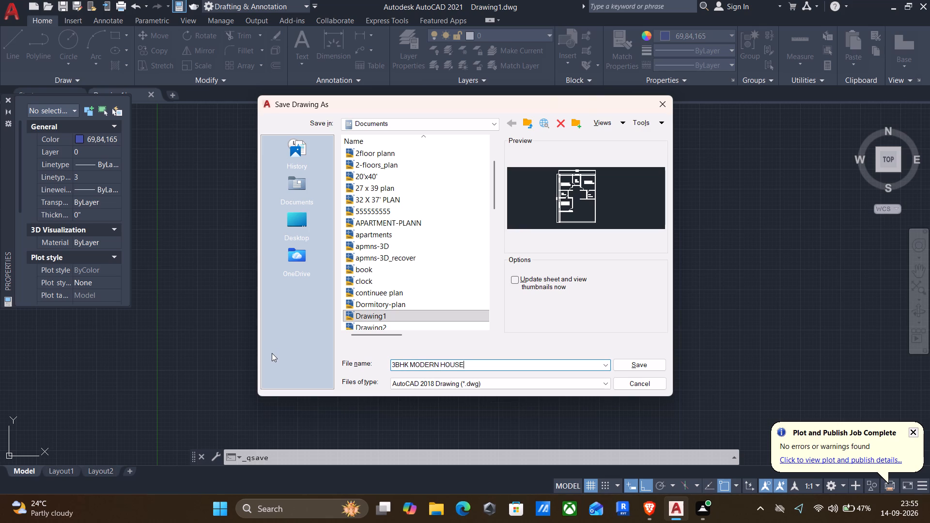
click(628, 363)
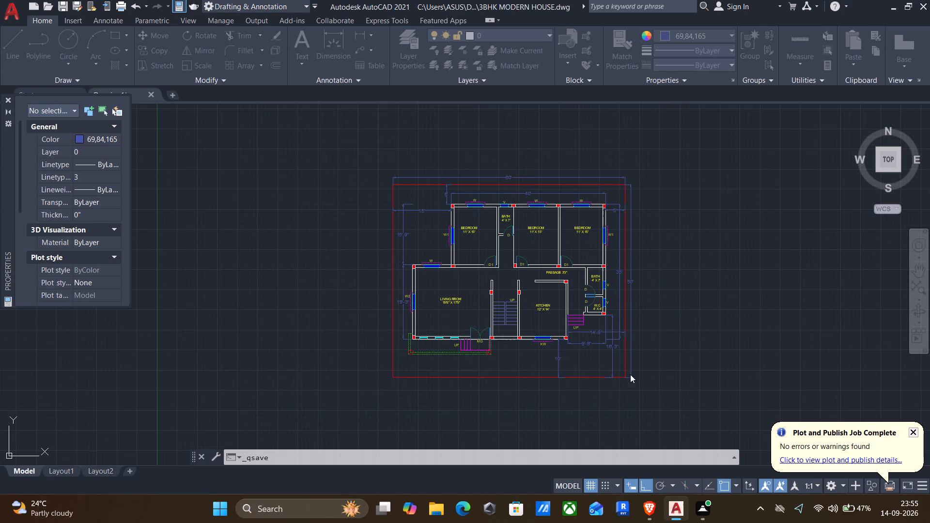